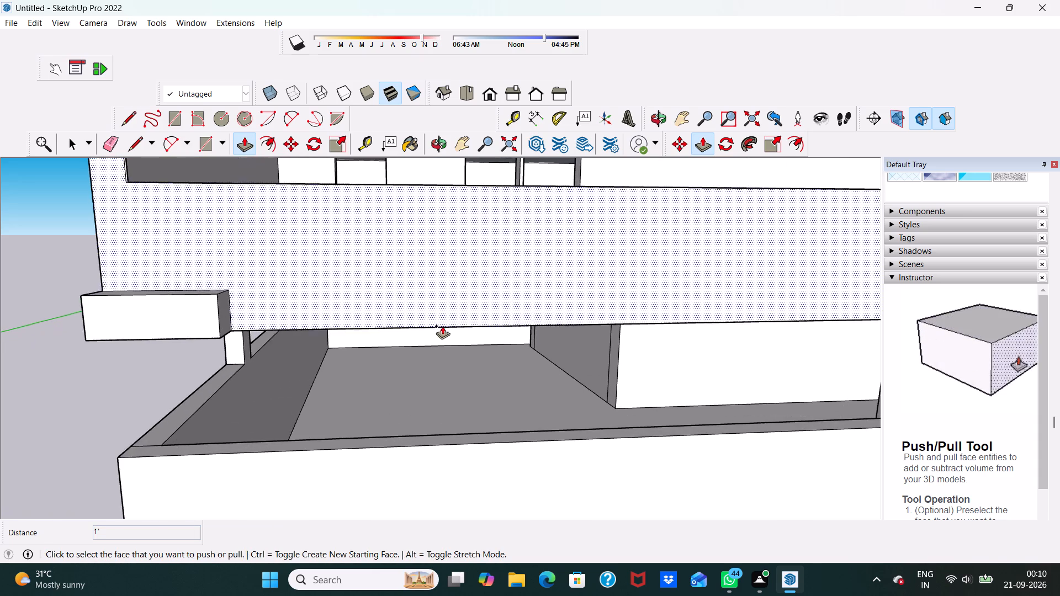
Push/Pull the end face of the projecting ledge below the first-floor balcony about 46' 9" along the front facade.
scroll(288, 321, "up", 6)
left_click(188, 305)
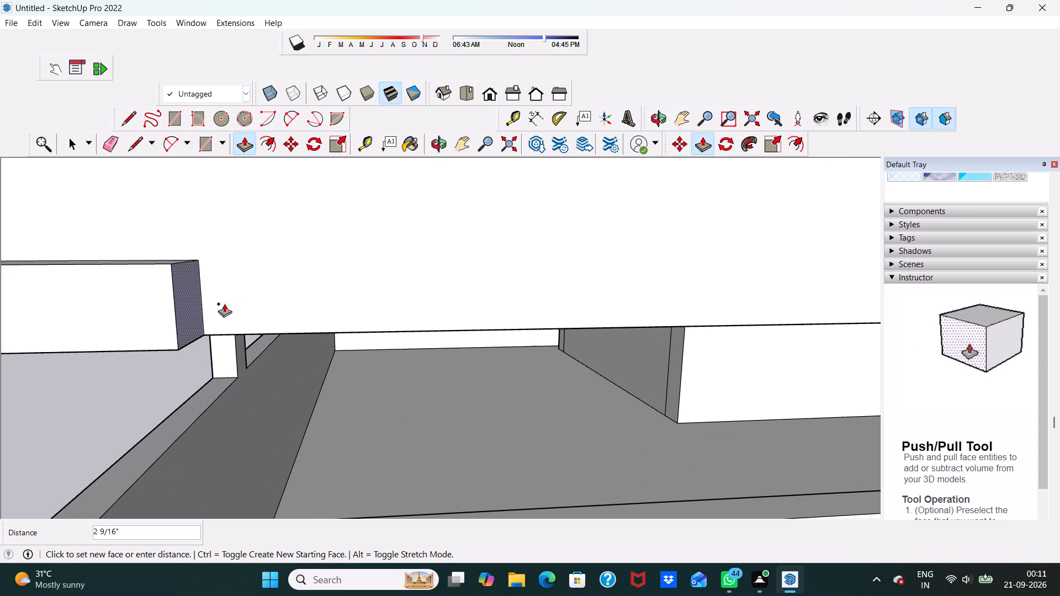
scroll(316, 308, "down", 3)
scroll(524, 288, "down", 4)
scroll(733, 285, "down", 16)
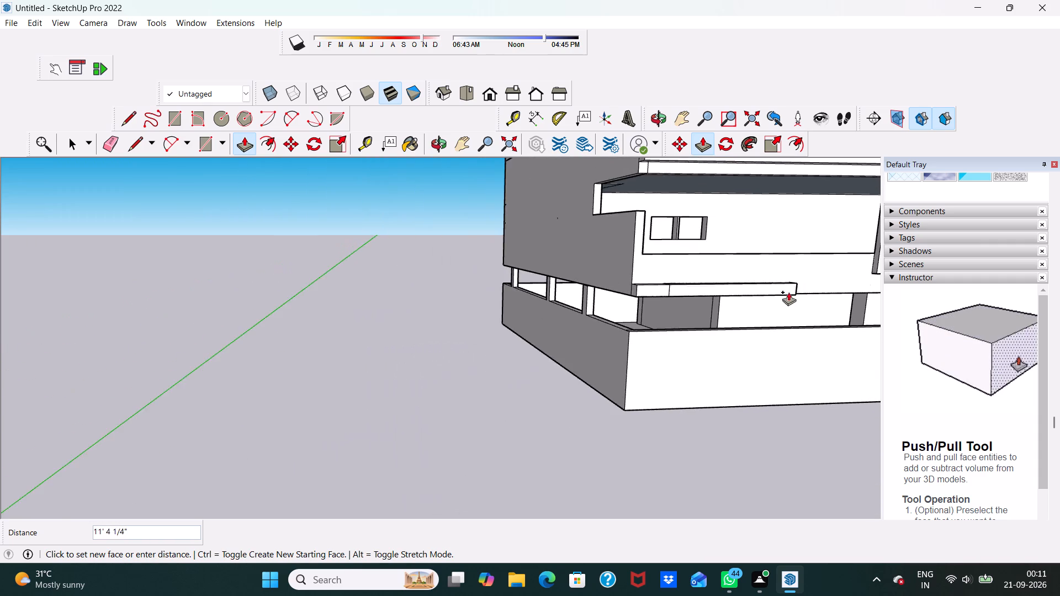
scroll(788, 292, "down", 10)
scroll(857, 289, "up", 3)
scroll(854, 280, "down", 8)
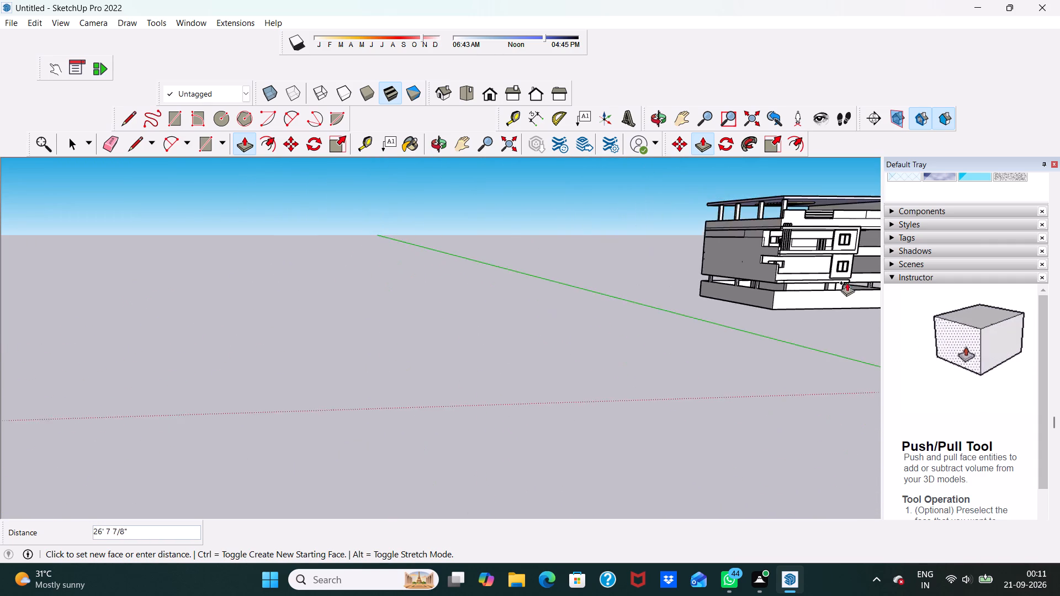
scroll(847, 283, "down", 13)
scroll(847, 273, "up", 16)
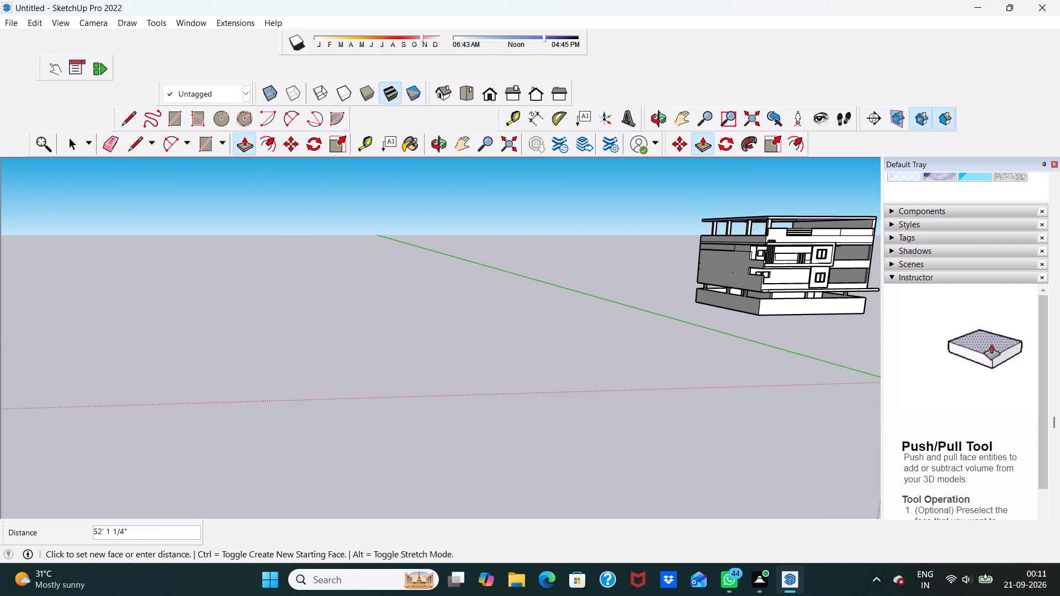
scroll(883, 268, "up", 9)
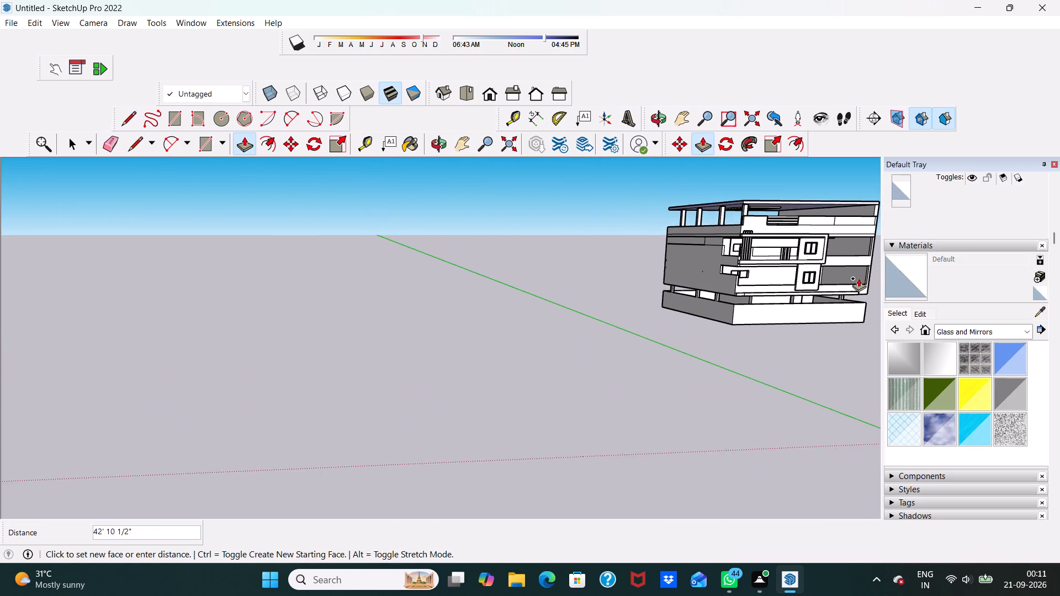
scroll(858, 278, "up", 9)
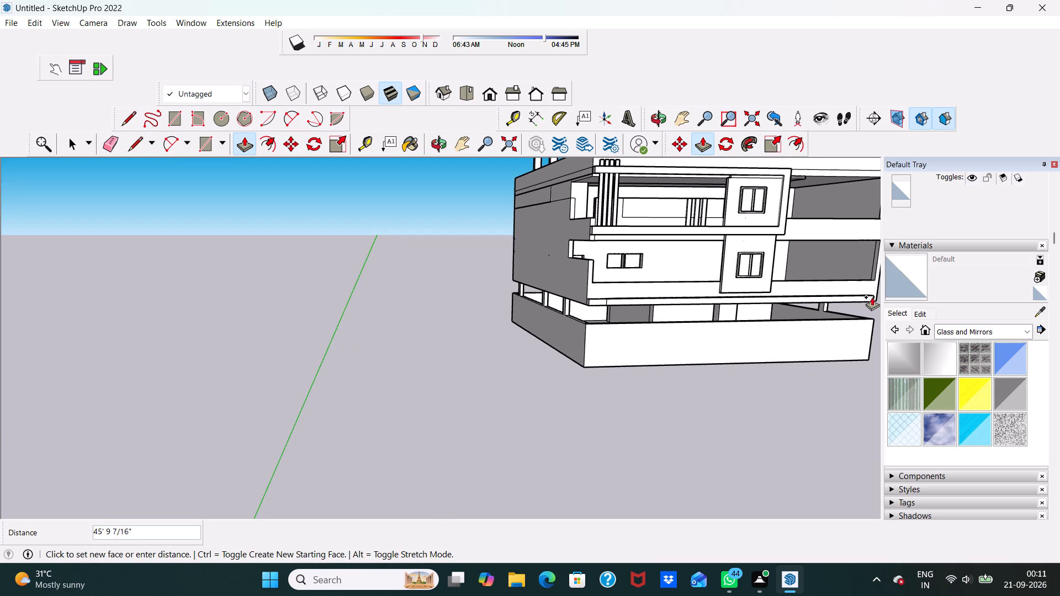
left_click(877, 294)
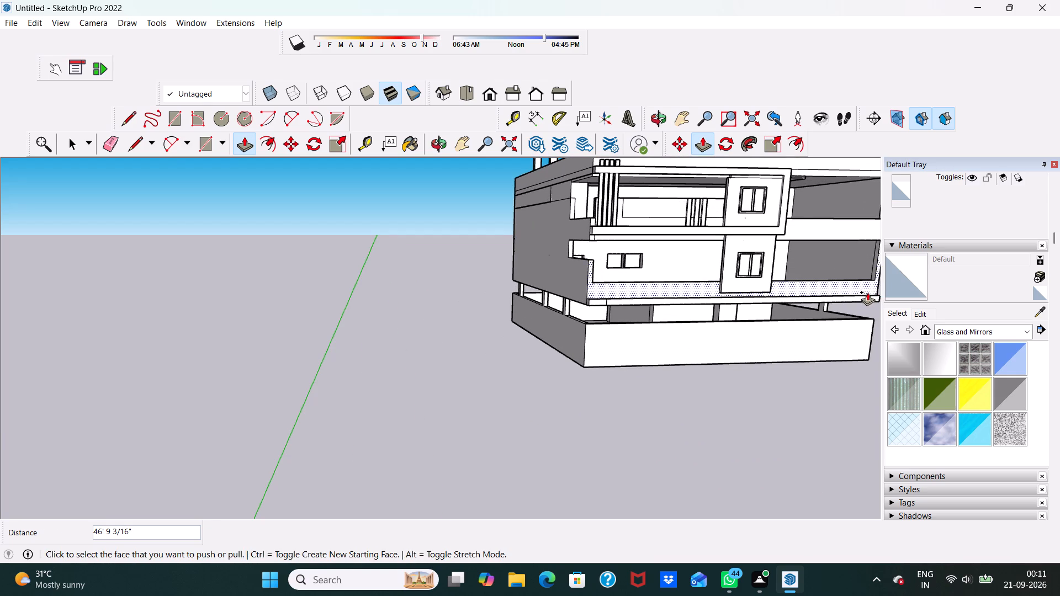
Extend the far end of the front ledge by about 4 7/8" to the building's side wall with Push/Pull.
middle_click_drag(867, 292, 653, 289)
scroll(645, 291, "down", 5)
middle_click_drag(635, 329, 596, 354)
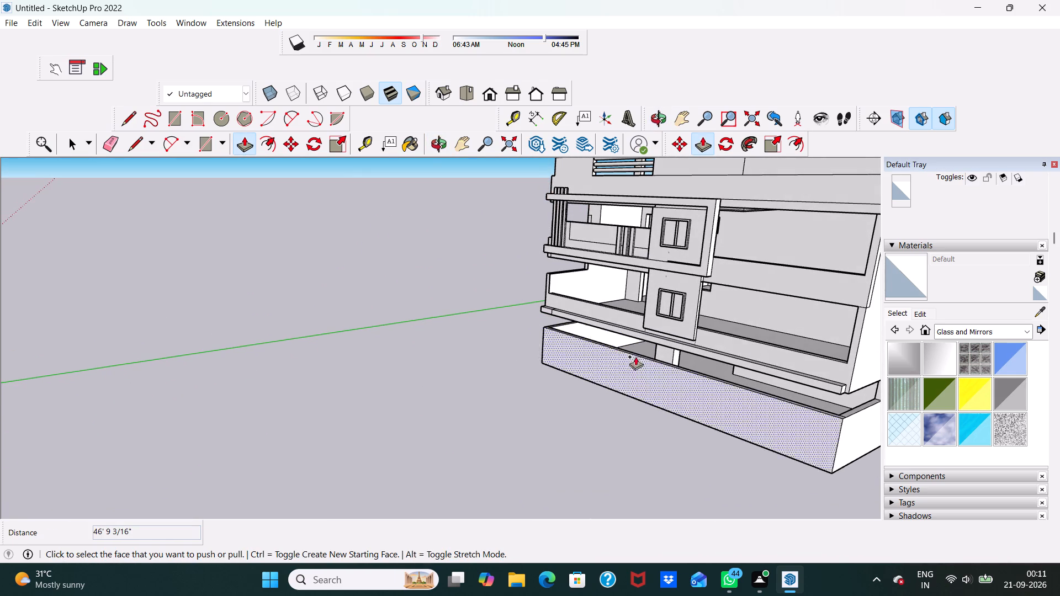
middle_click_drag(852, 363, 716, 323)
scroll(717, 346, "up", 2)
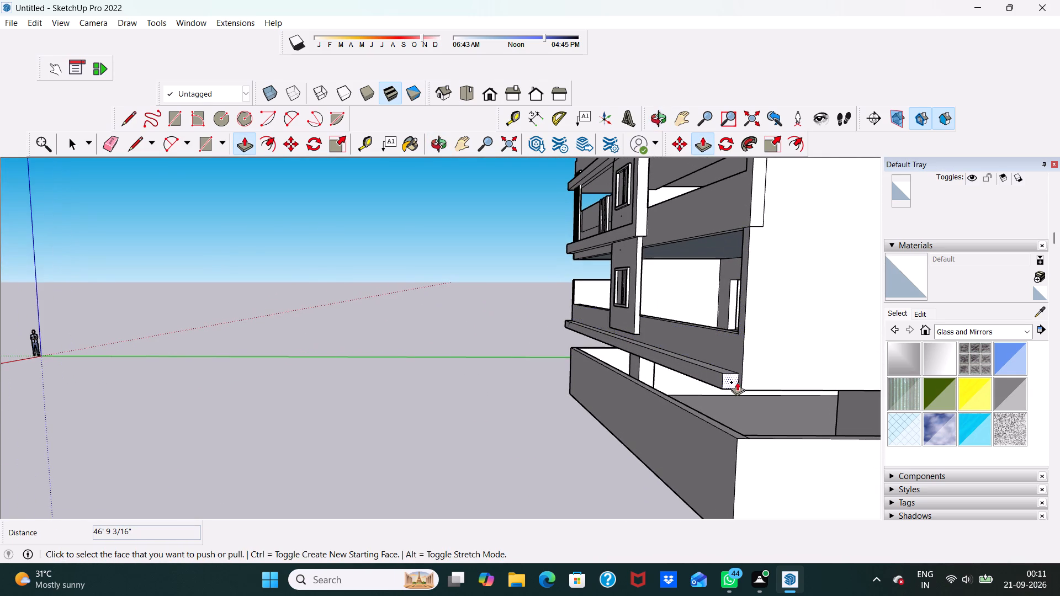
left_click(731, 377)
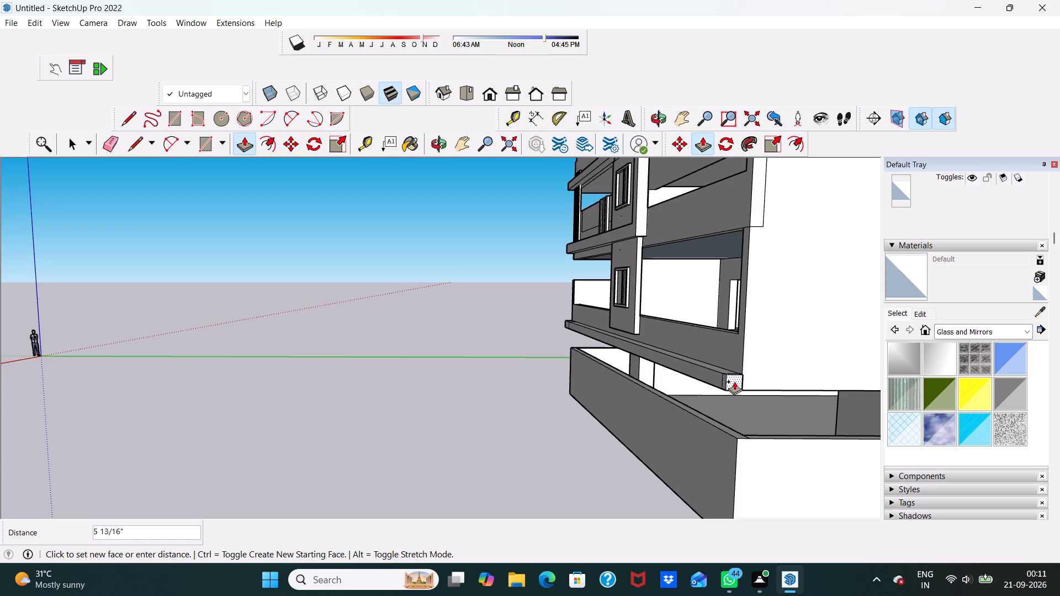
middle_click_drag(727, 380, 769, 407)
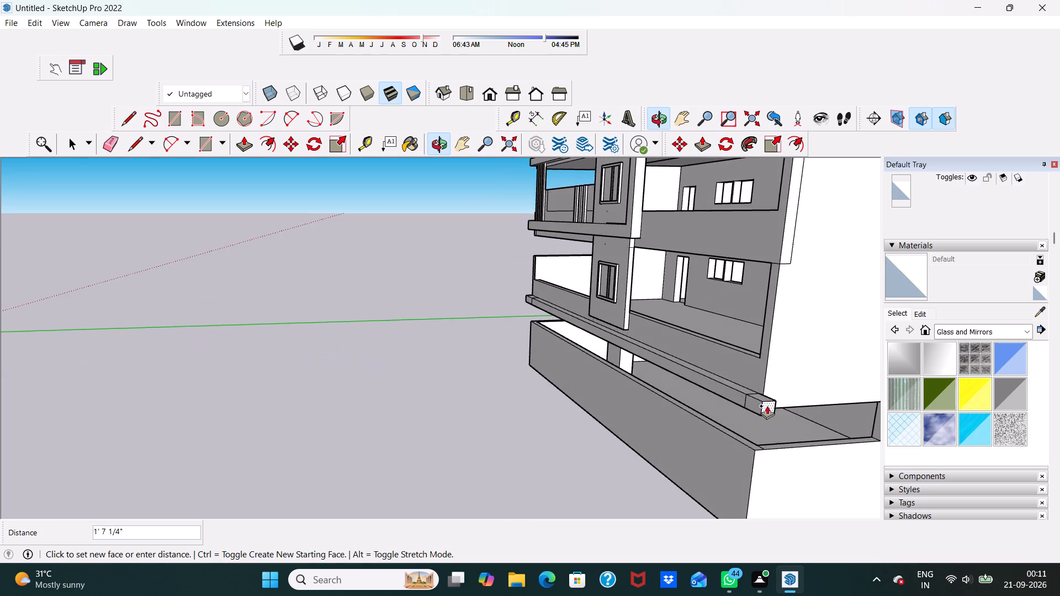
scroll(763, 402, "up", 10)
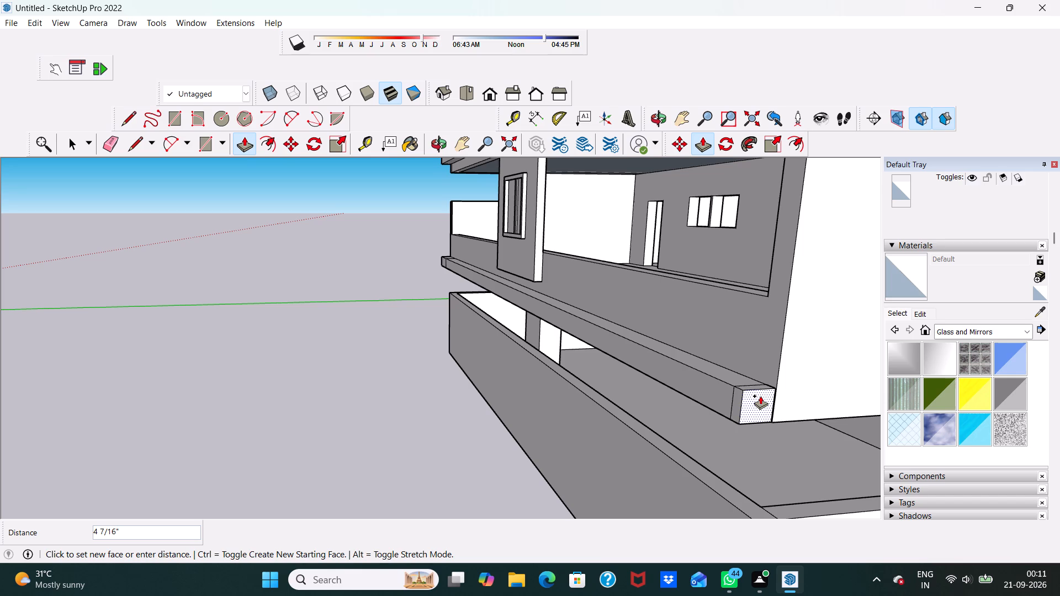
left_click(761, 397)
middle_click_drag(741, 400, 808, 413)
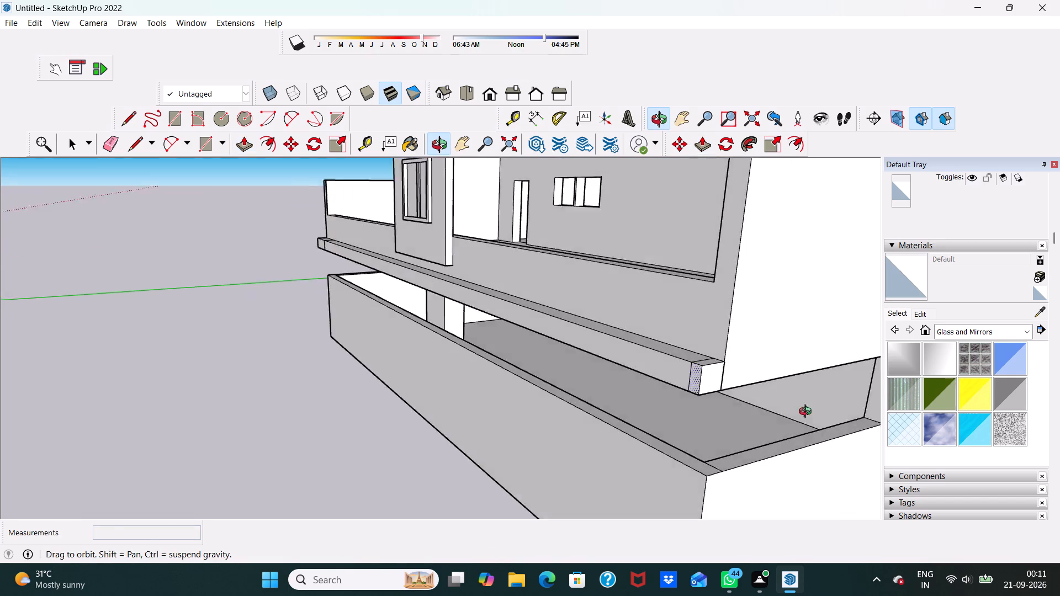
middle_click_drag(808, 413, 823, 428)
scroll(681, 373, "up", 4)
scroll(694, 320, "up", 7)
scroll(692, 337, "down", 6)
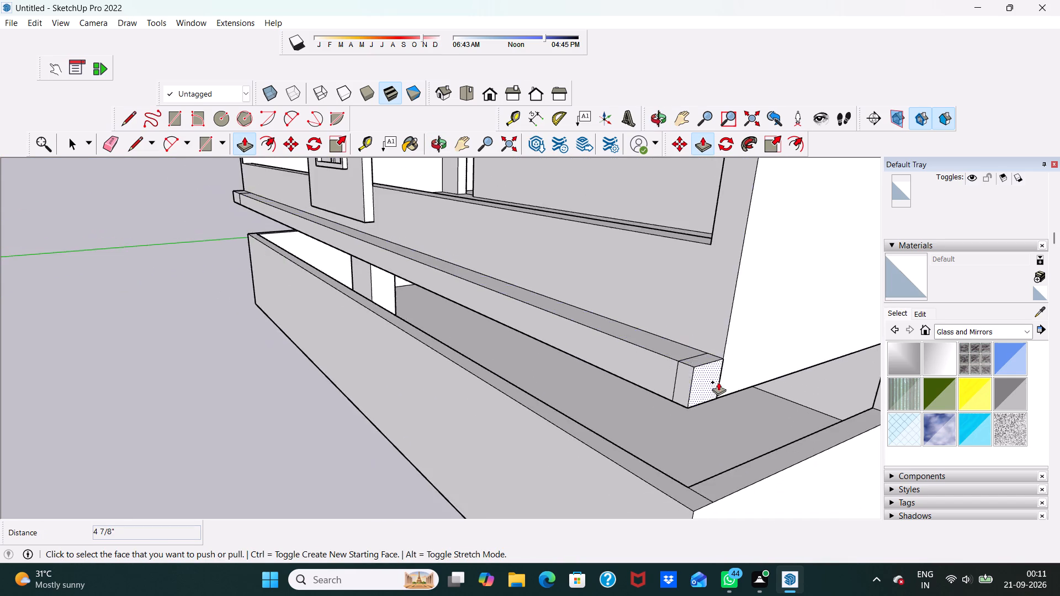
scroll(718, 382, "down", 8)
middle_click_drag(672, 343, 754, 343)
scroll(711, 316, "up", 4)
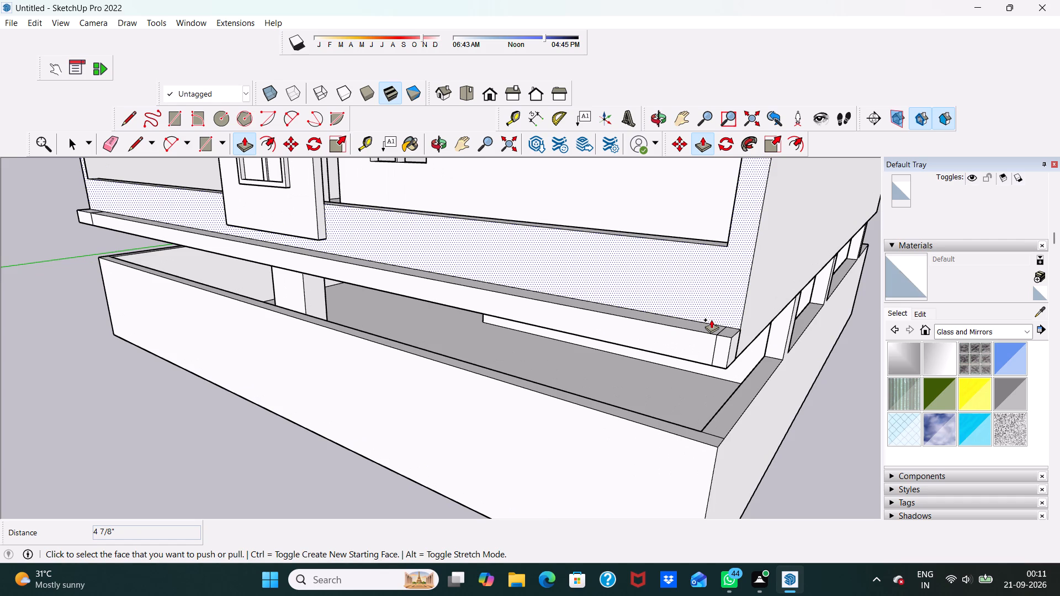
key("space")
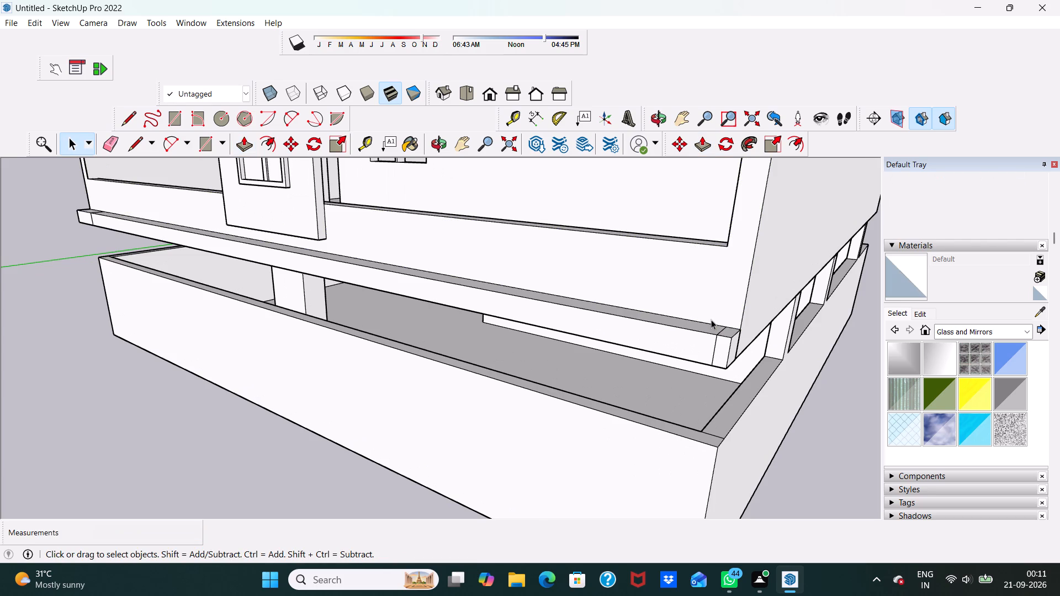
Examine the front facade, including its balconies, window panels and extended ledge, from several angles.
scroll(715, 199, "down", 7)
scroll(687, 296, "down", 6)
scroll(639, 286, "down", 4)
scroll(661, 238, "up", 5)
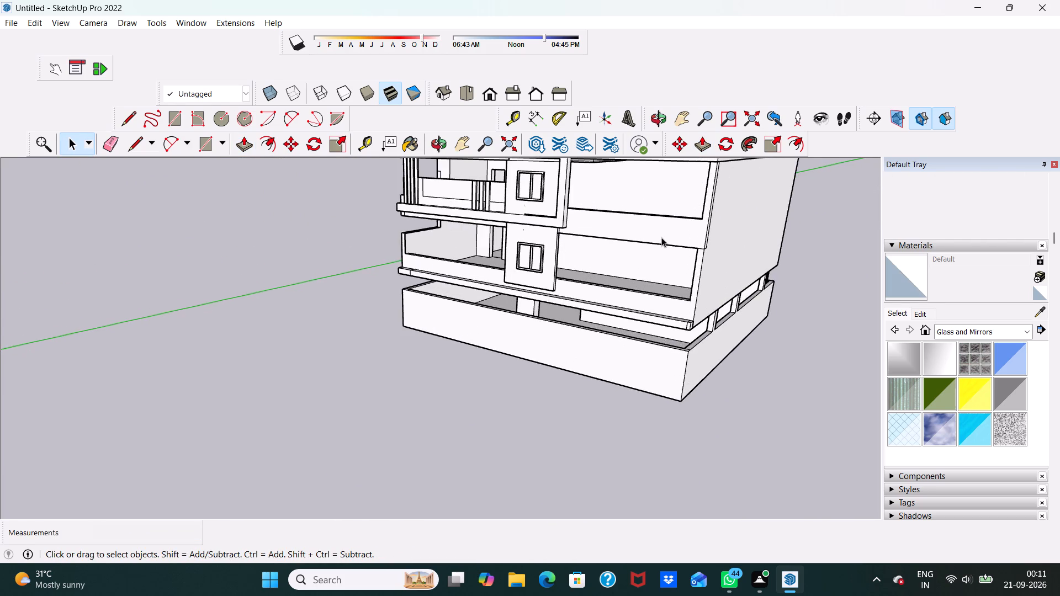
scroll(630, 263, "up", 5)
middle_click_drag(628, 263, 726, 249)
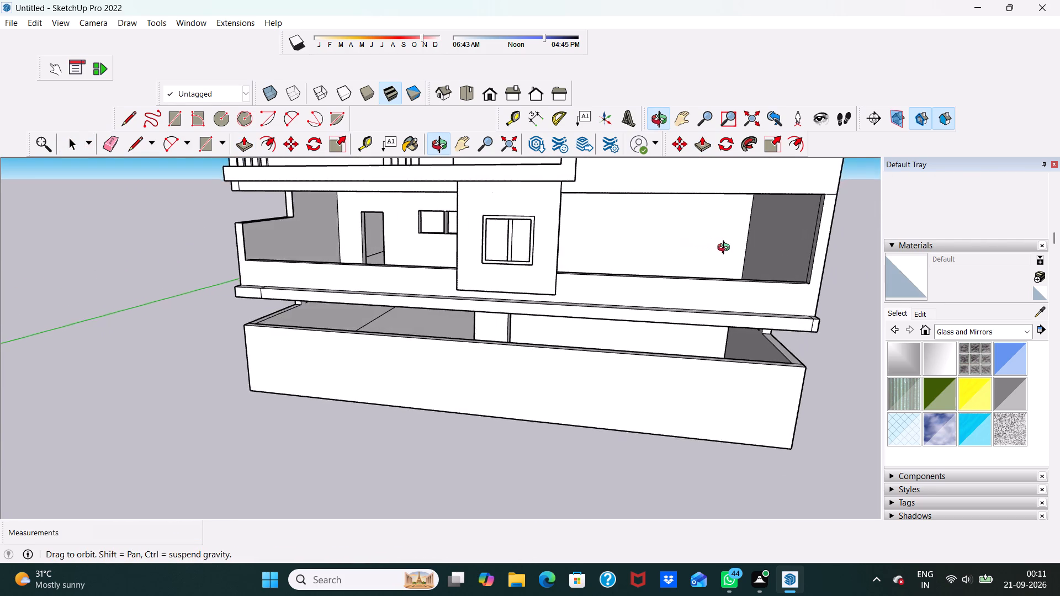
middle_click_drag(726, 249, 728, 249)
scroll(729, 251, "up", 5)
scroll(728, 252, "down", 5)
scroll(616, 283, "down", 10)
scroll(677, 259, "up", 4)
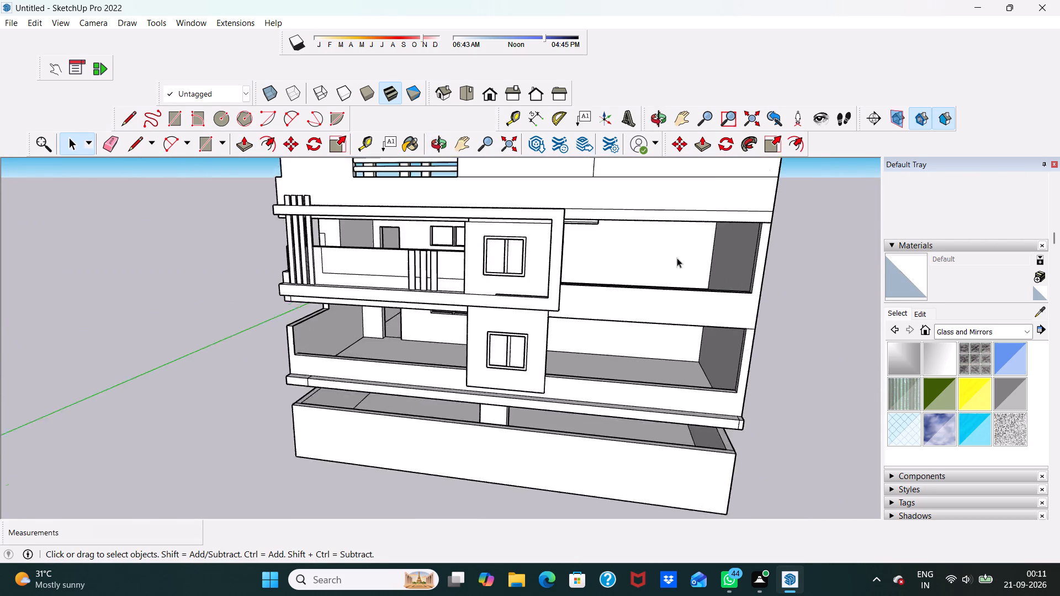
scroll(677, 258, "up", 3)
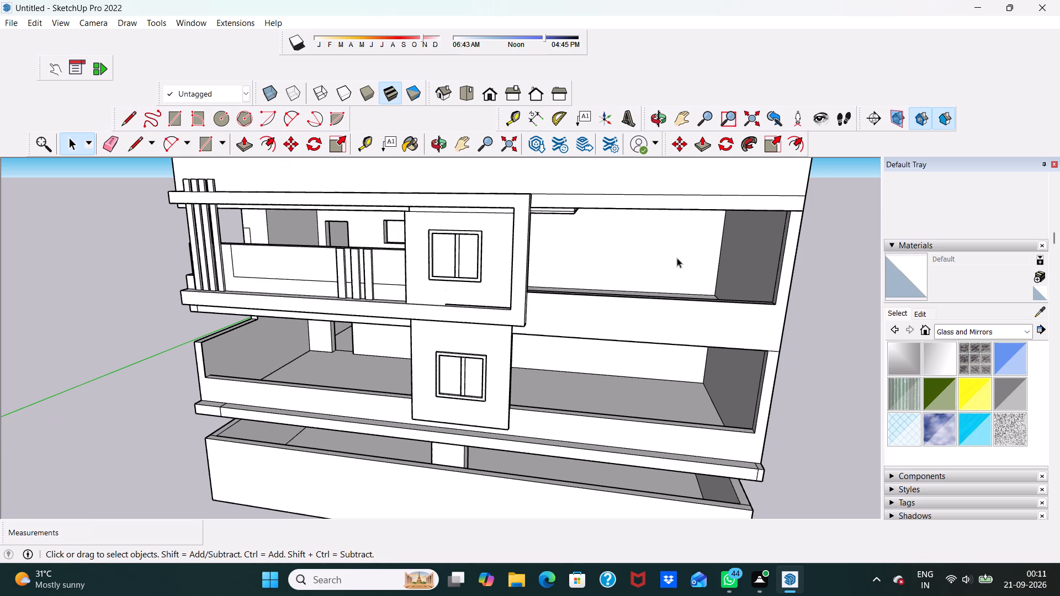
scroll(666, 279, "down", 1)
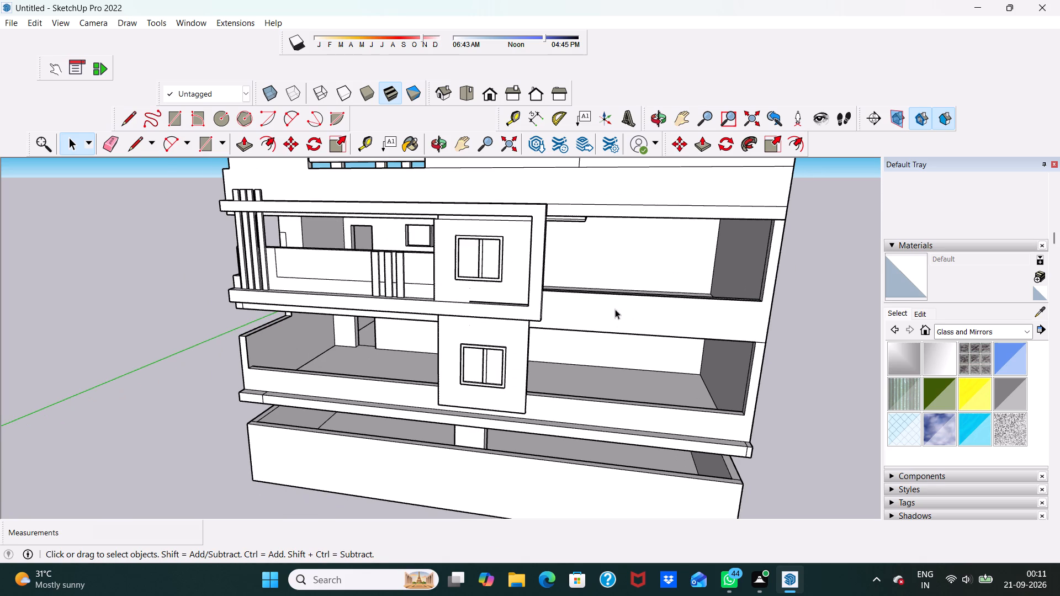
middle_click_drag(599, 302, 431, 268)
scroll(431, 268, "up", 3)
middle_click_drag(430, 280, 569, 312)
scroll(605, 366, "down", 4)
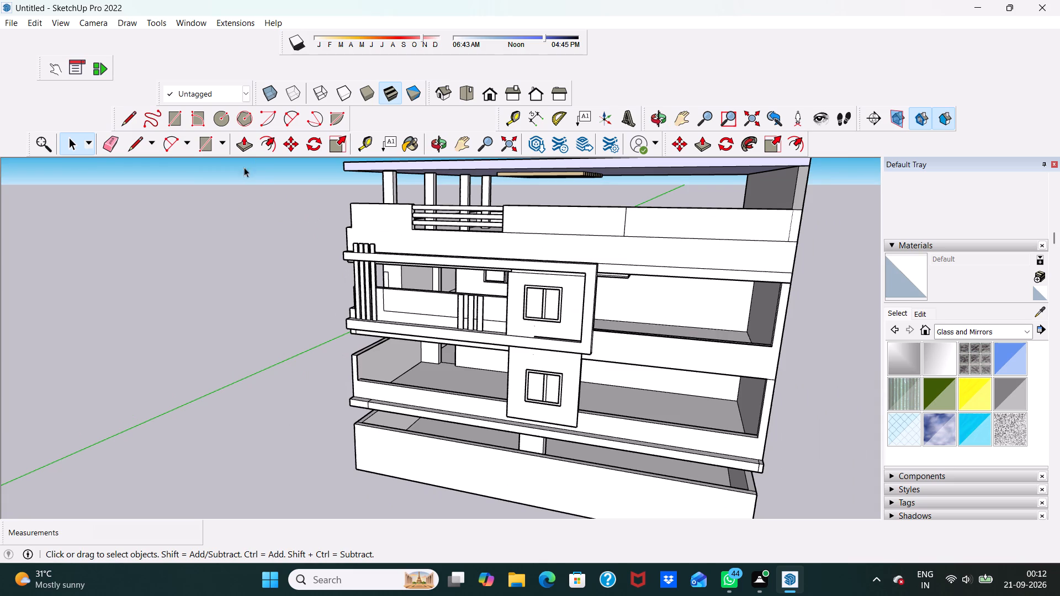
Draw a vertical rectangle about 18' 9" by 29' 3" from the lower window panel's bottom corner to the roof slab's far end.
left_click(172, 119)
scroll(394, 308, "down", 4)
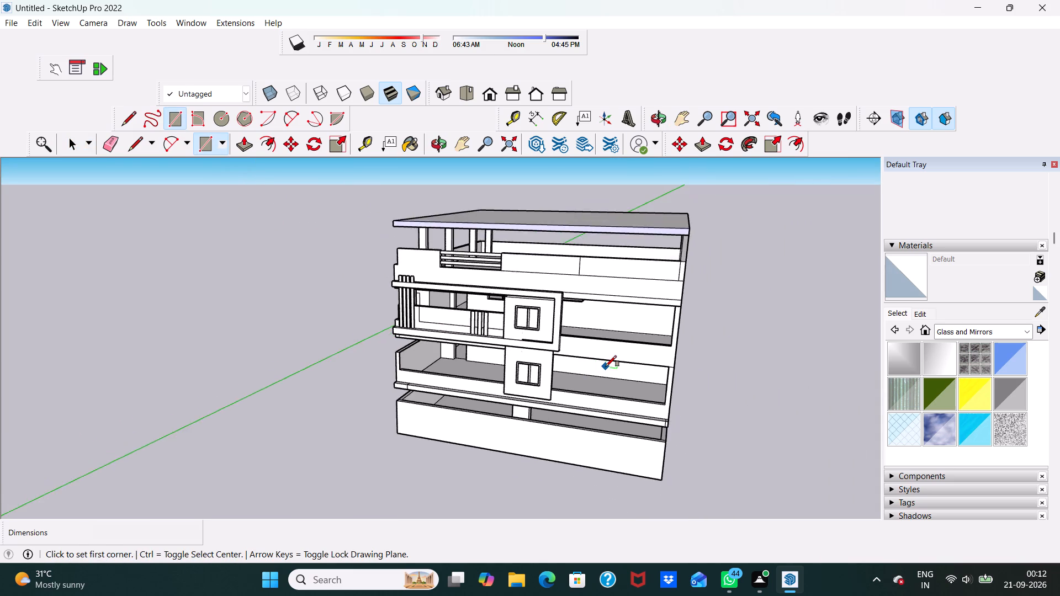
scroll(606, 366, "up", 2)
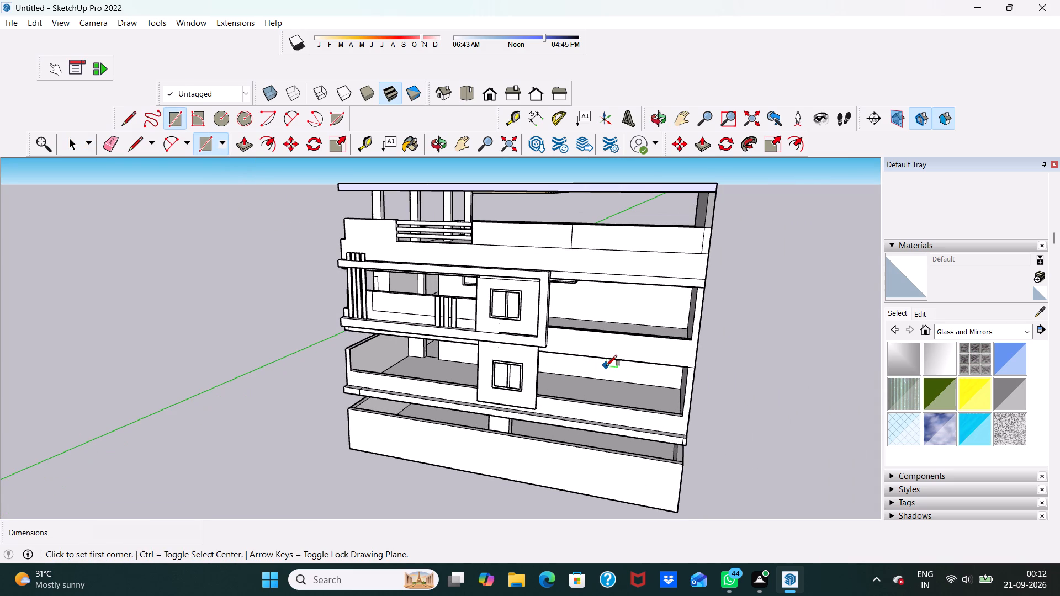
scroll(495, 401, "up", 6)
scroll(620, 418, "up", 2)
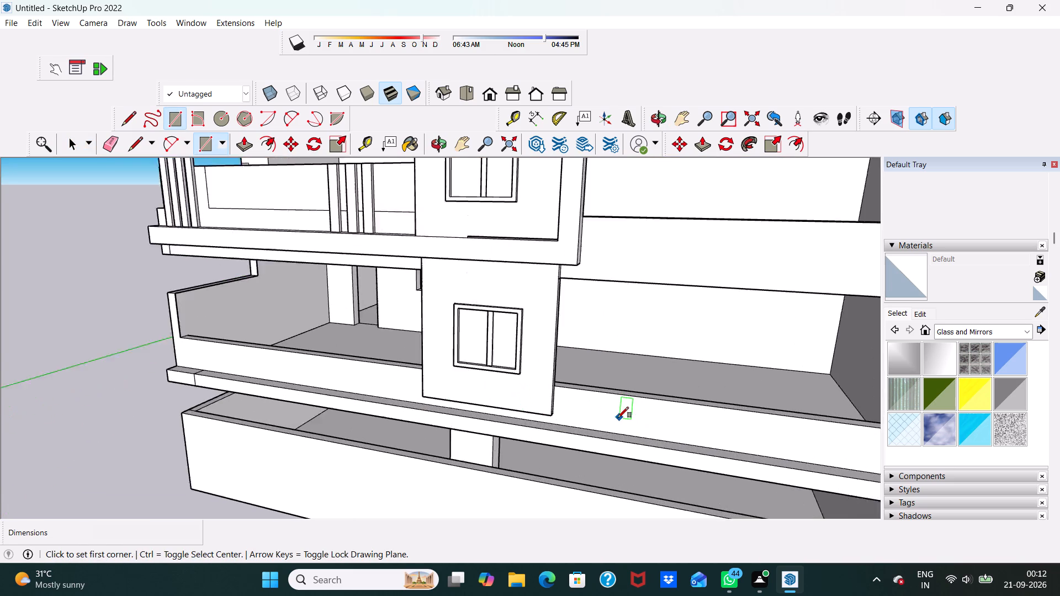
scroll(618, 418, "up", 3)
scroll(549, 403, "up", 5)
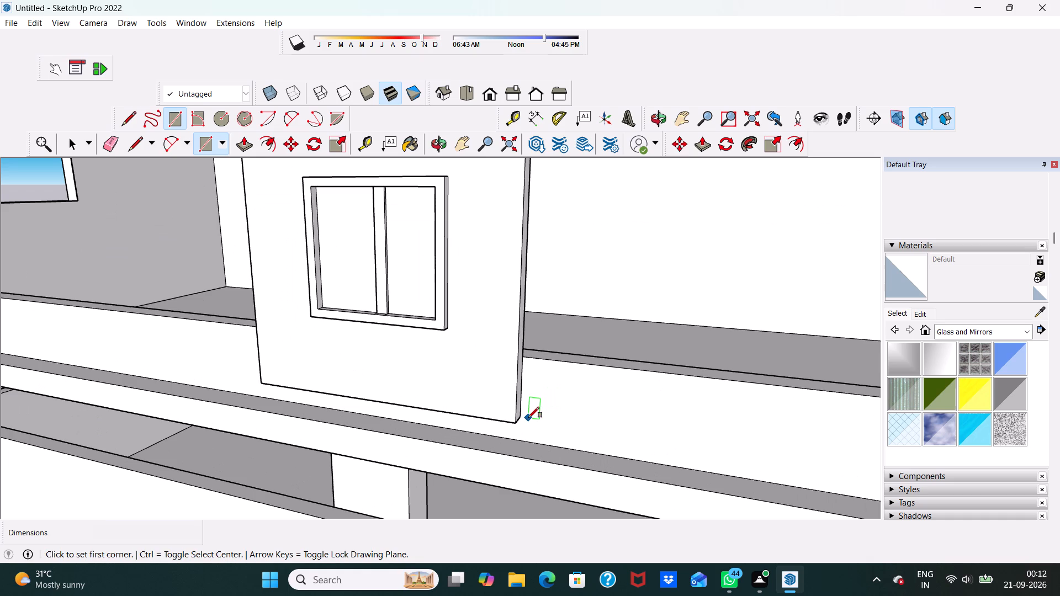
scroll(521, 417, "up", 2)
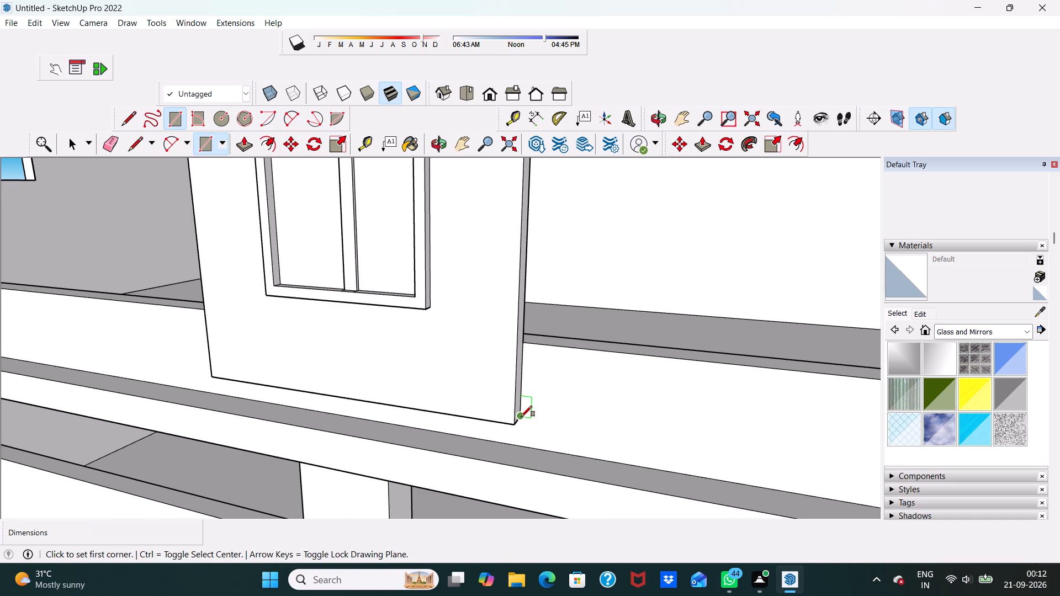
left_click(521, 417)
scroll(543, 407, "down", 5)
scroll(650, 386, "down", 17)
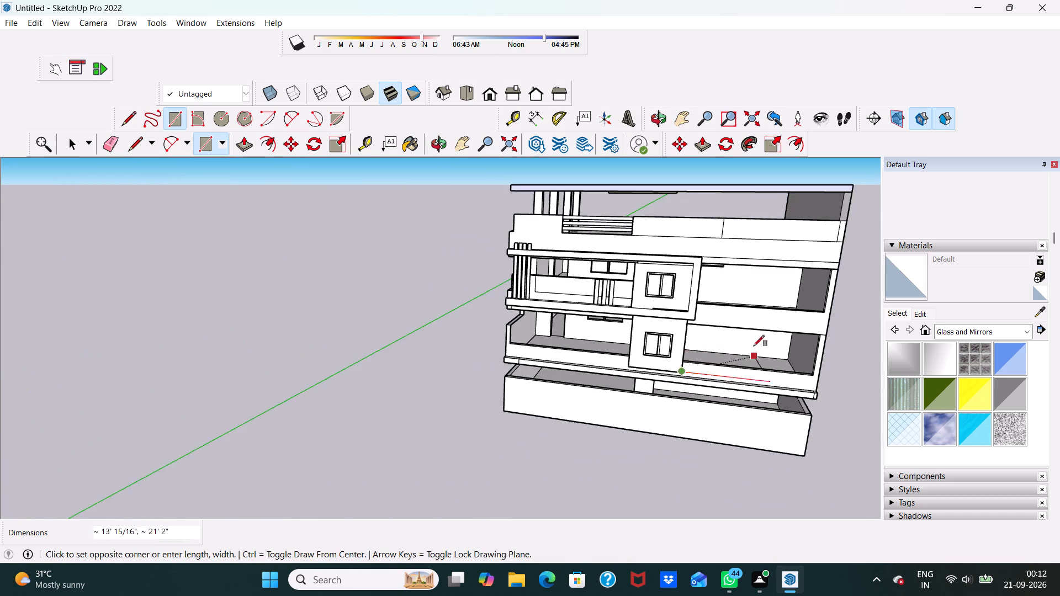
scroll(754, 346, "down", 5)
scroll(808, 302, "up", 4)
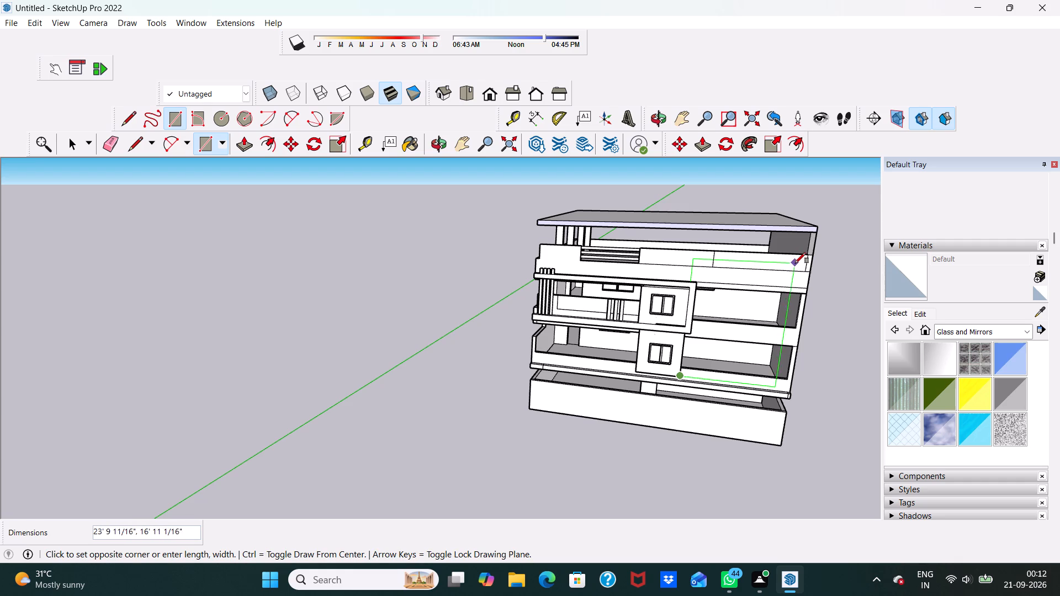
left_click(806, 237)
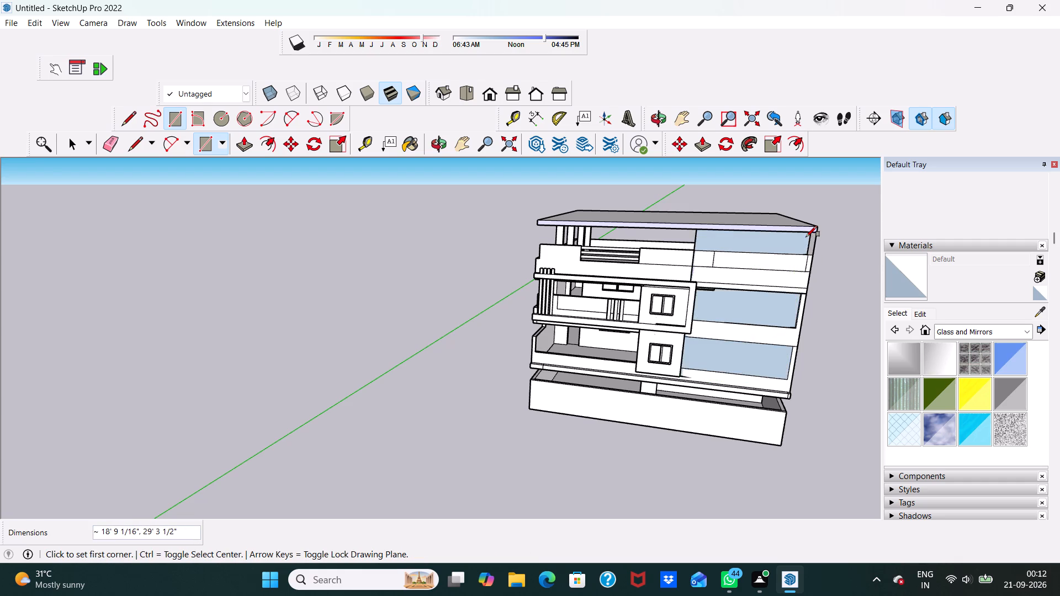
scroll(811, 244, "down", 4)
scroll(860, 310, "left", 5)
key("space")
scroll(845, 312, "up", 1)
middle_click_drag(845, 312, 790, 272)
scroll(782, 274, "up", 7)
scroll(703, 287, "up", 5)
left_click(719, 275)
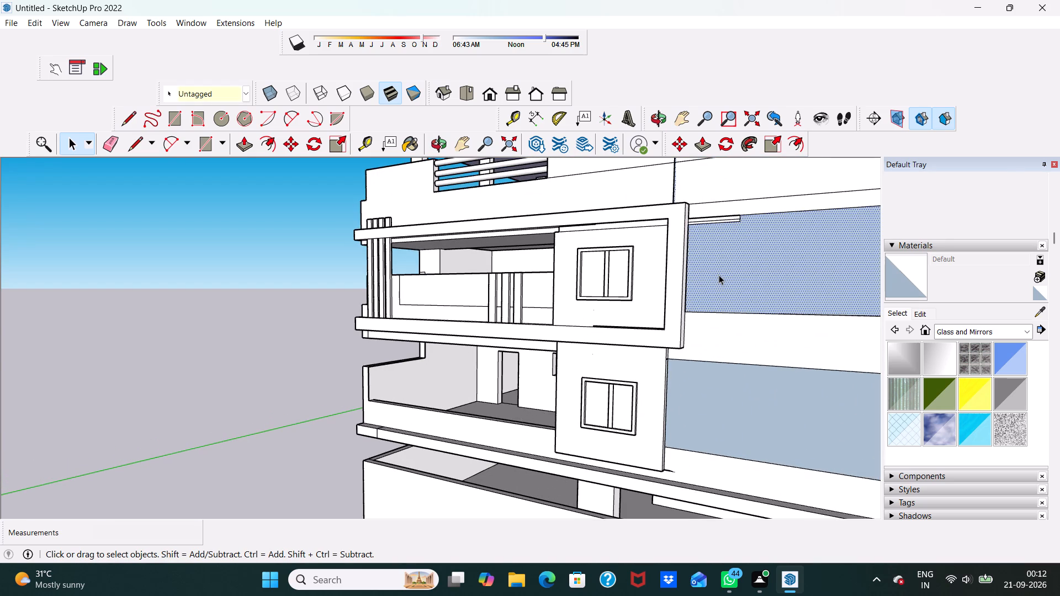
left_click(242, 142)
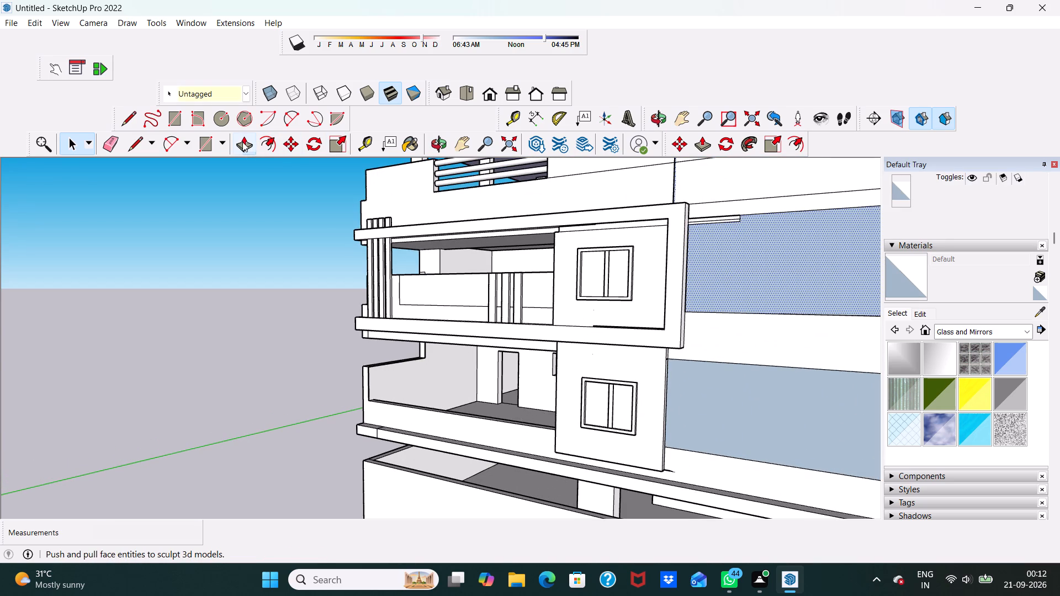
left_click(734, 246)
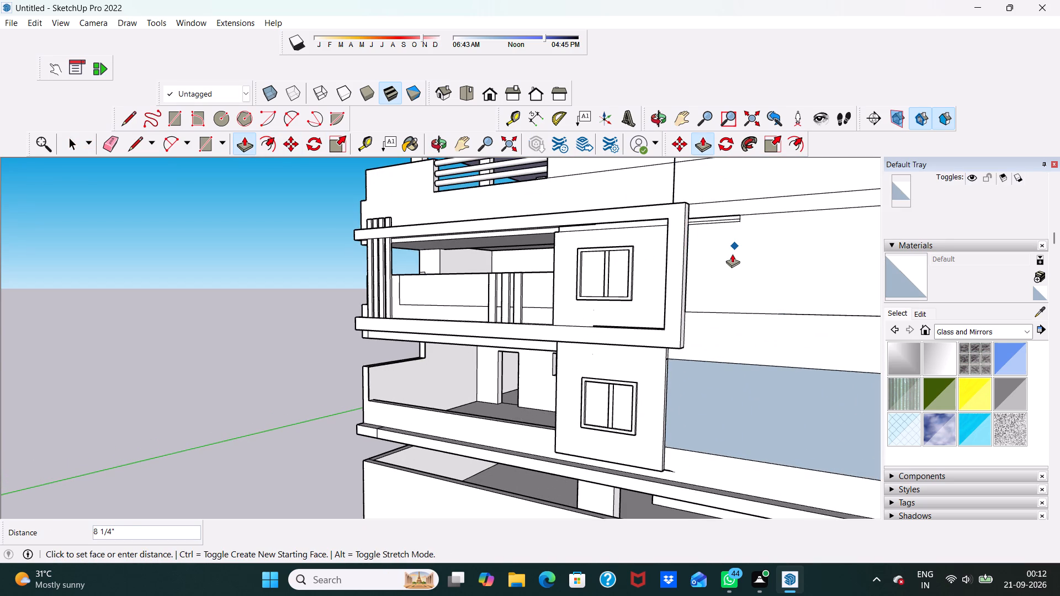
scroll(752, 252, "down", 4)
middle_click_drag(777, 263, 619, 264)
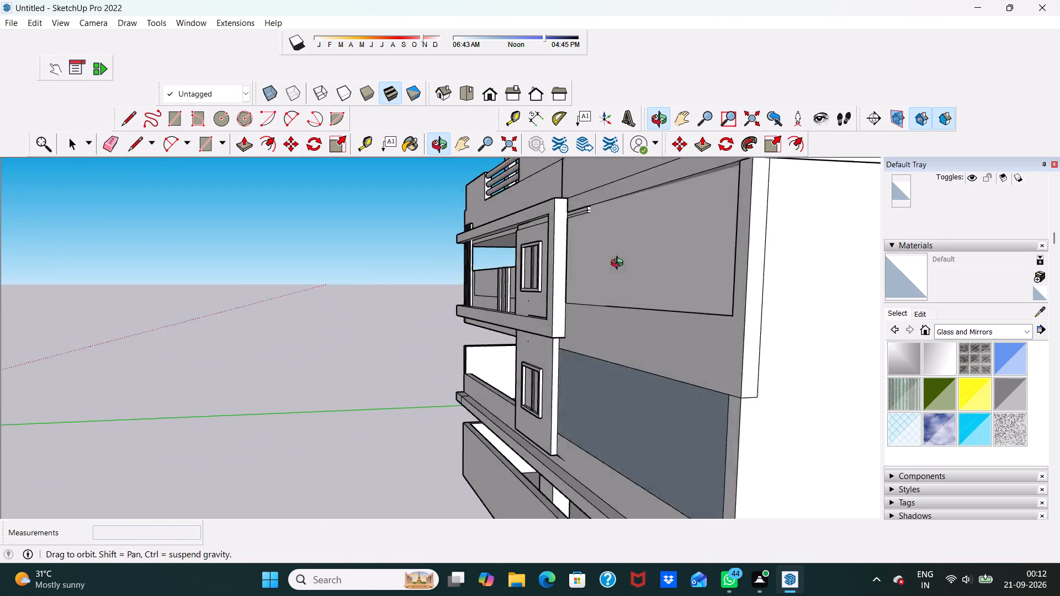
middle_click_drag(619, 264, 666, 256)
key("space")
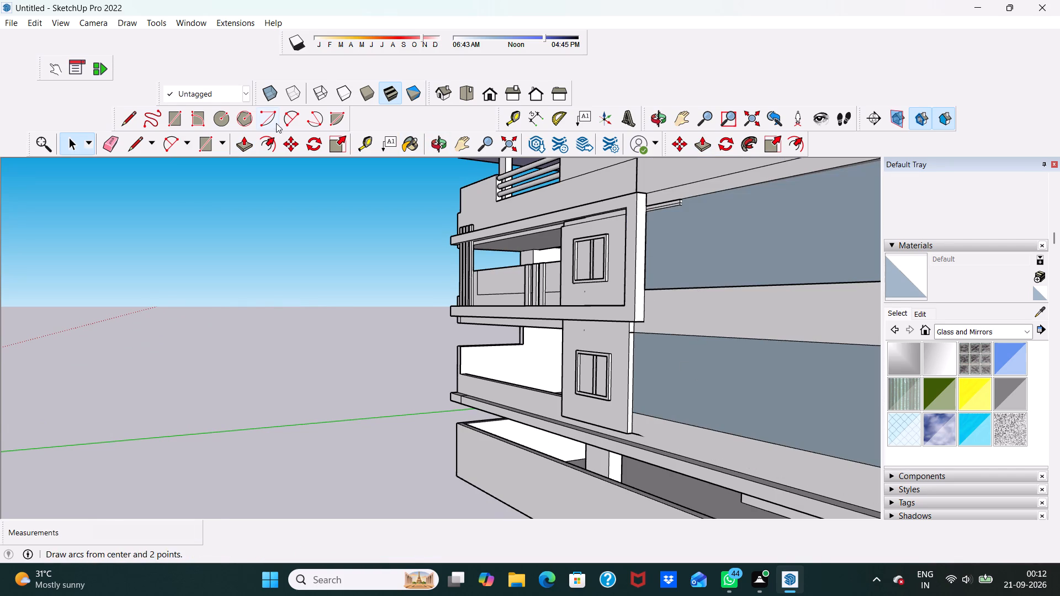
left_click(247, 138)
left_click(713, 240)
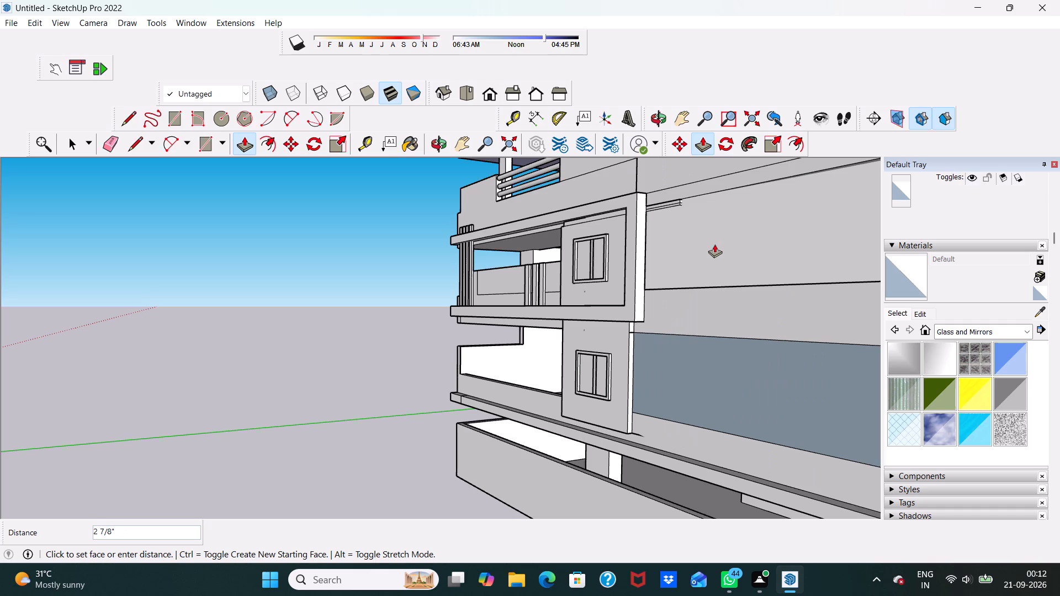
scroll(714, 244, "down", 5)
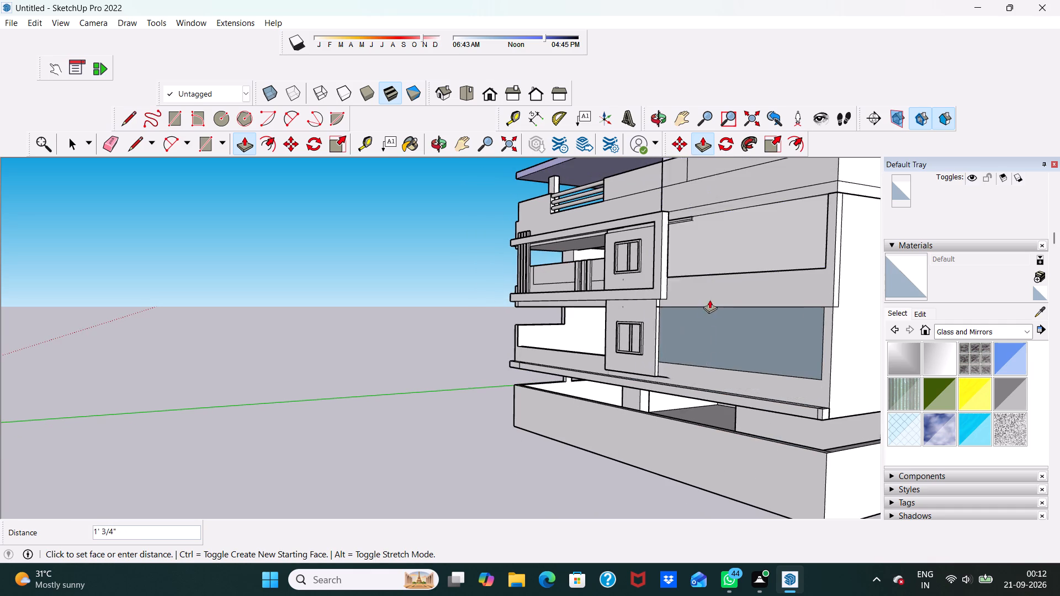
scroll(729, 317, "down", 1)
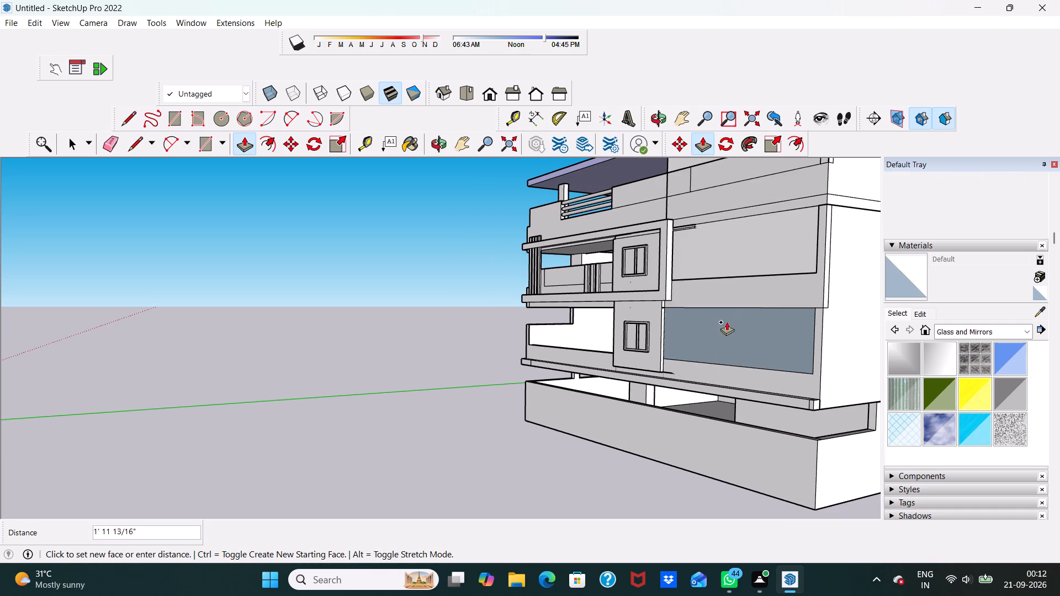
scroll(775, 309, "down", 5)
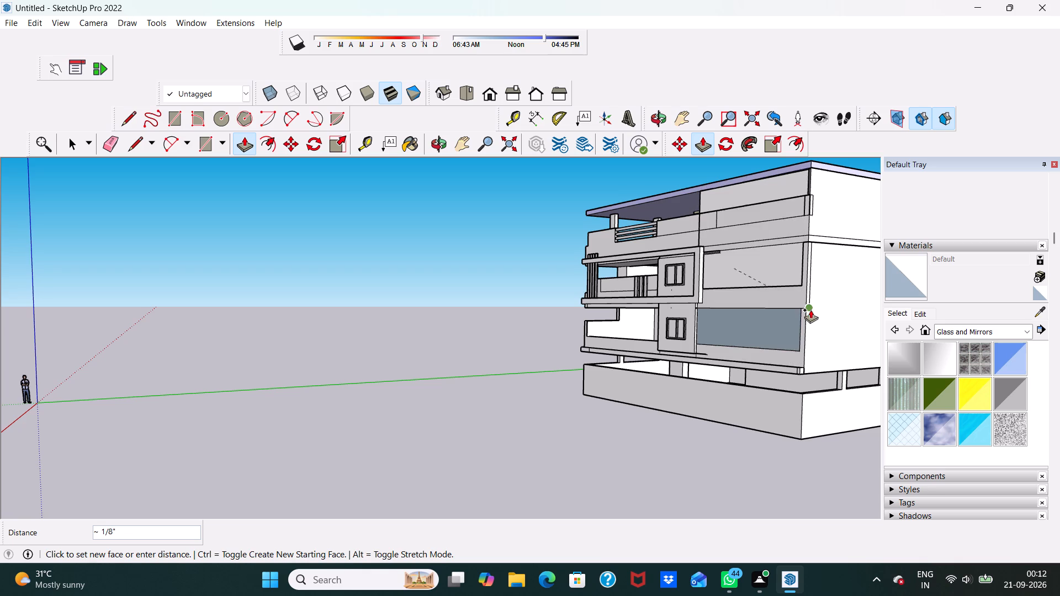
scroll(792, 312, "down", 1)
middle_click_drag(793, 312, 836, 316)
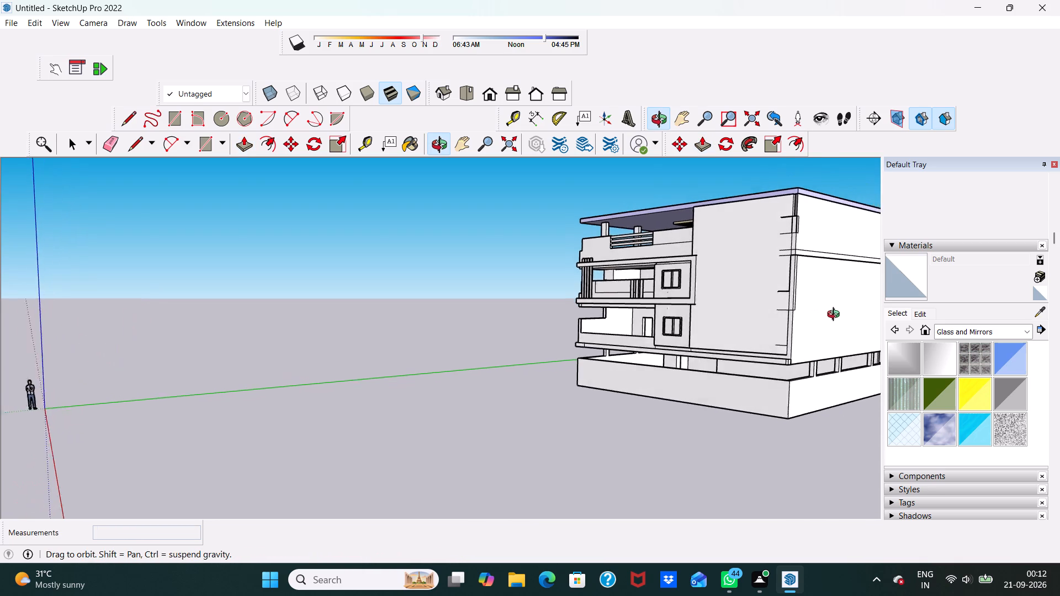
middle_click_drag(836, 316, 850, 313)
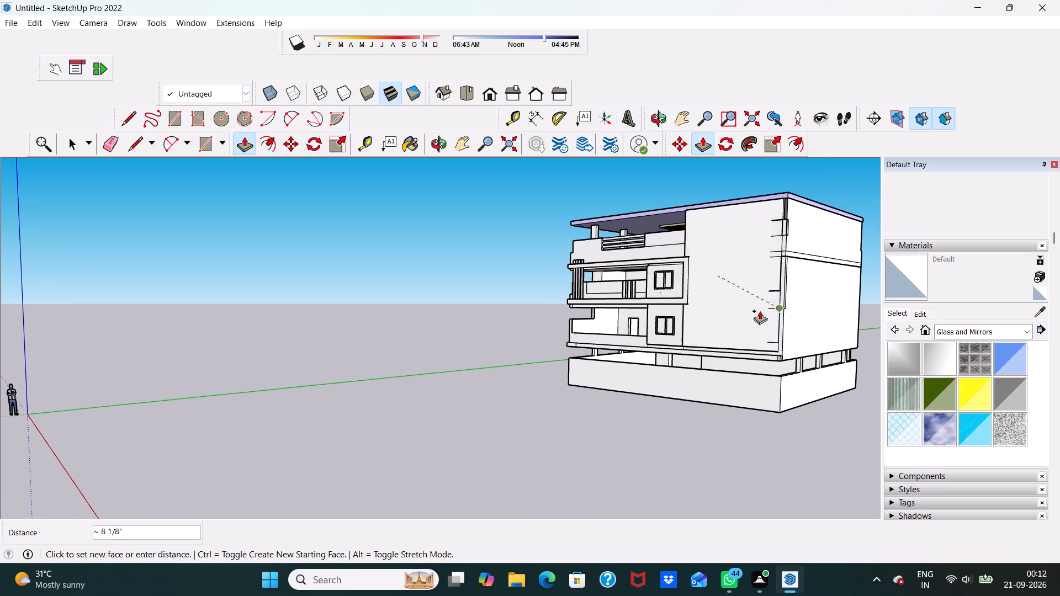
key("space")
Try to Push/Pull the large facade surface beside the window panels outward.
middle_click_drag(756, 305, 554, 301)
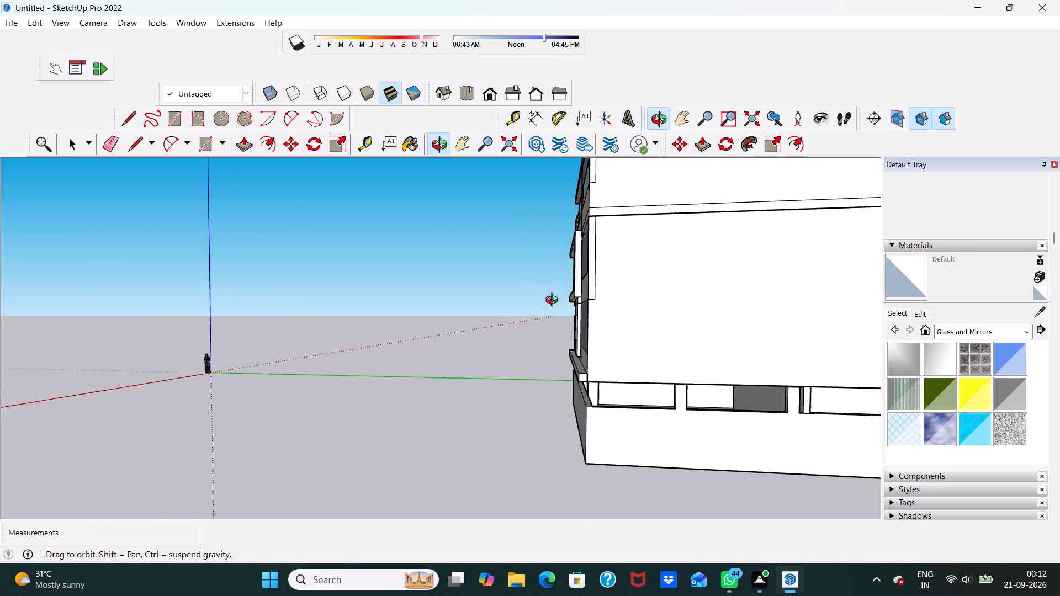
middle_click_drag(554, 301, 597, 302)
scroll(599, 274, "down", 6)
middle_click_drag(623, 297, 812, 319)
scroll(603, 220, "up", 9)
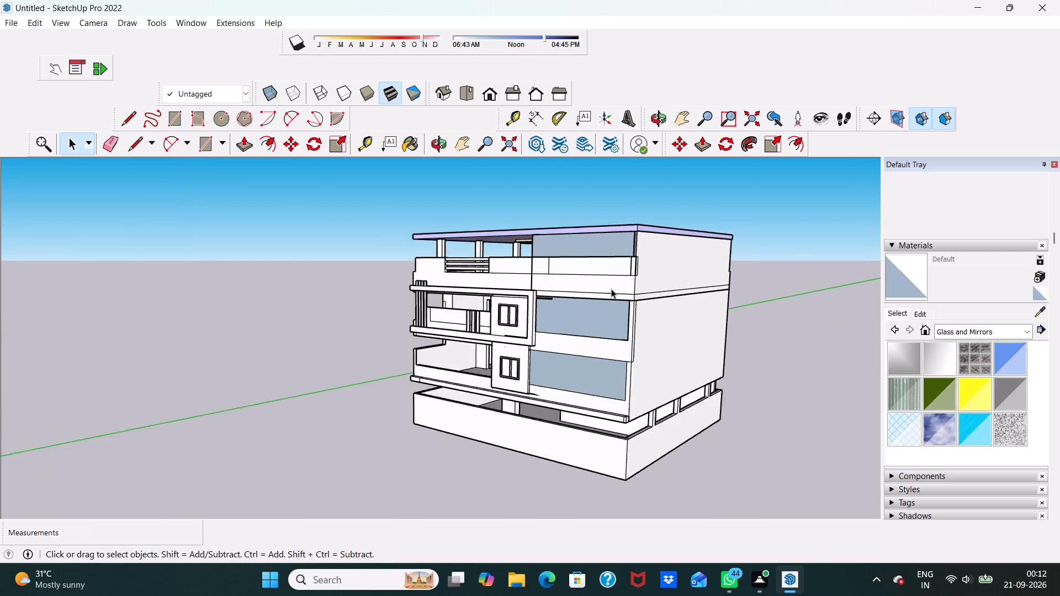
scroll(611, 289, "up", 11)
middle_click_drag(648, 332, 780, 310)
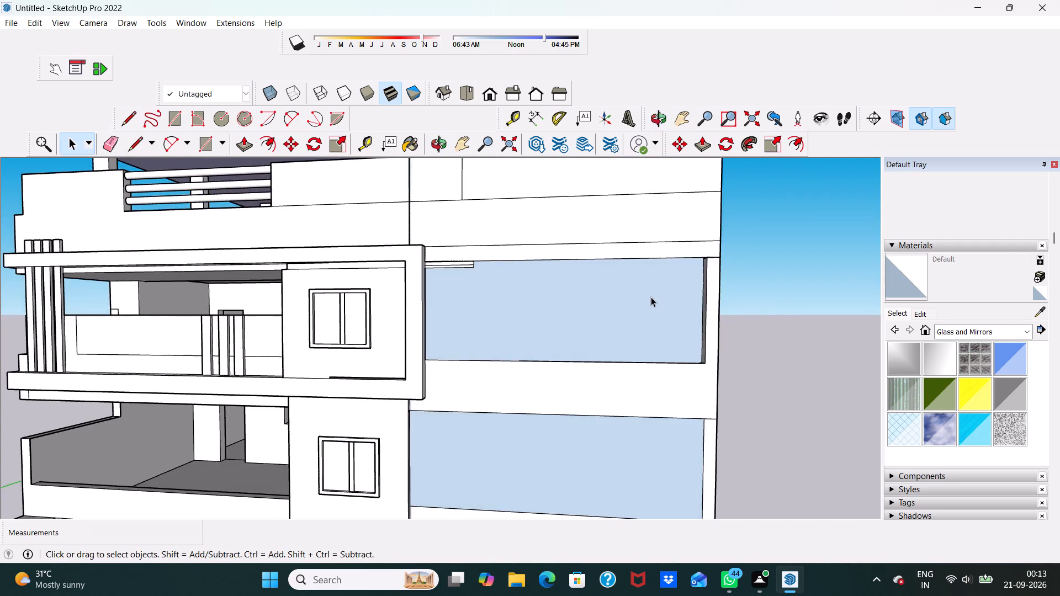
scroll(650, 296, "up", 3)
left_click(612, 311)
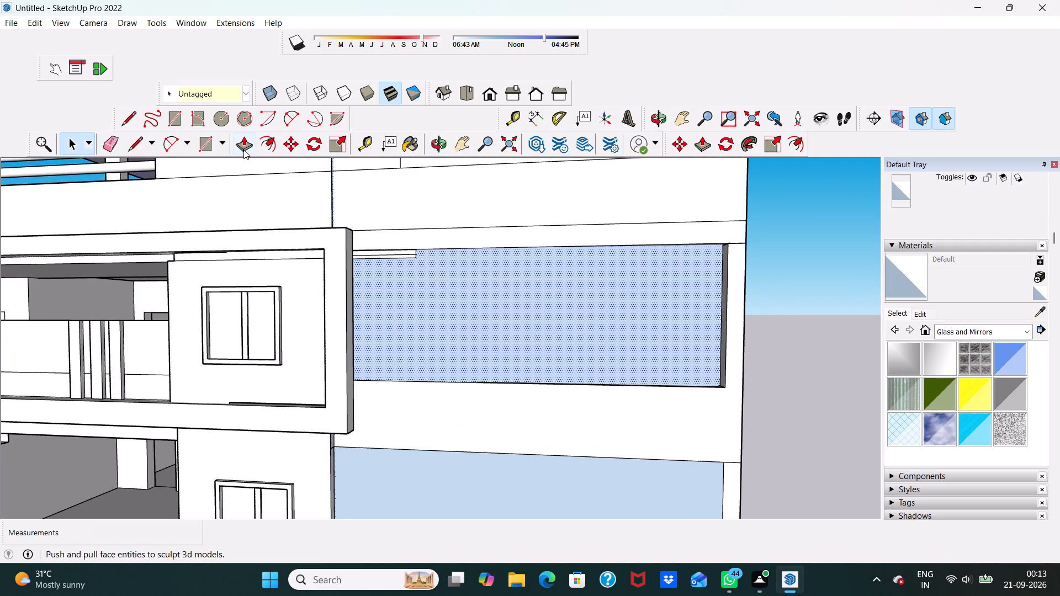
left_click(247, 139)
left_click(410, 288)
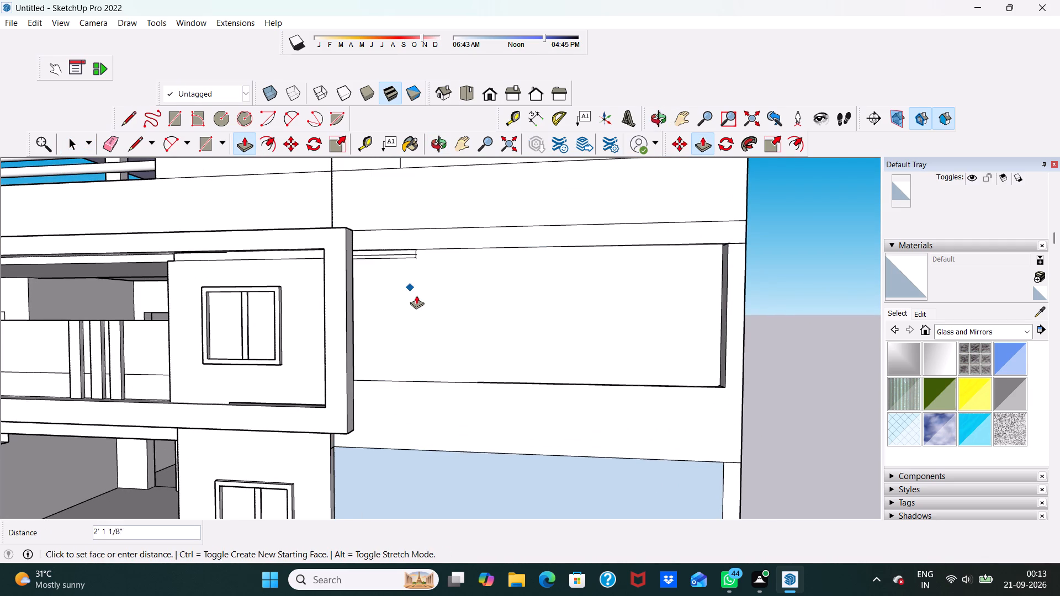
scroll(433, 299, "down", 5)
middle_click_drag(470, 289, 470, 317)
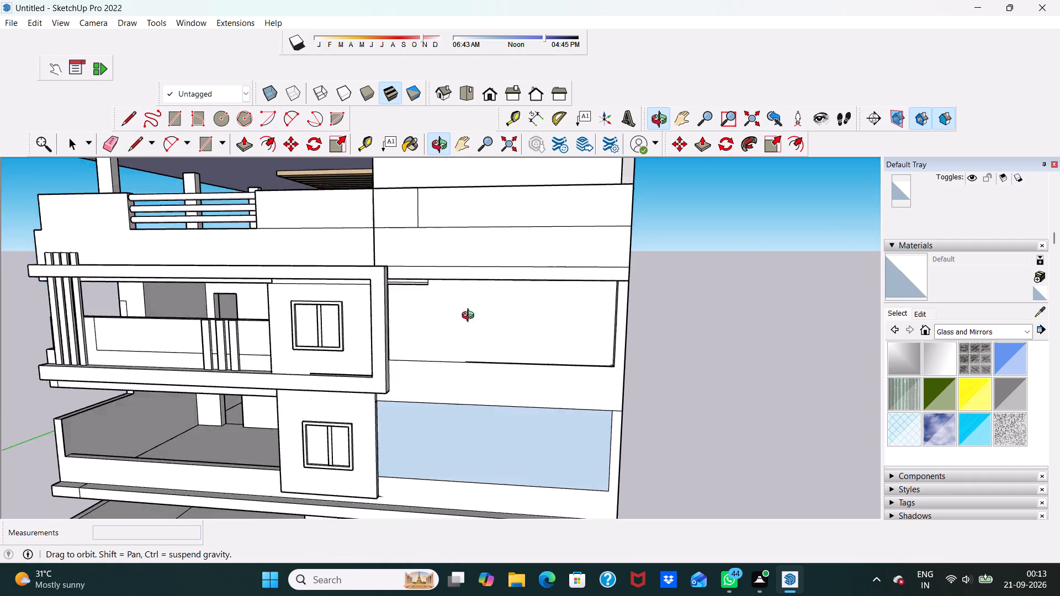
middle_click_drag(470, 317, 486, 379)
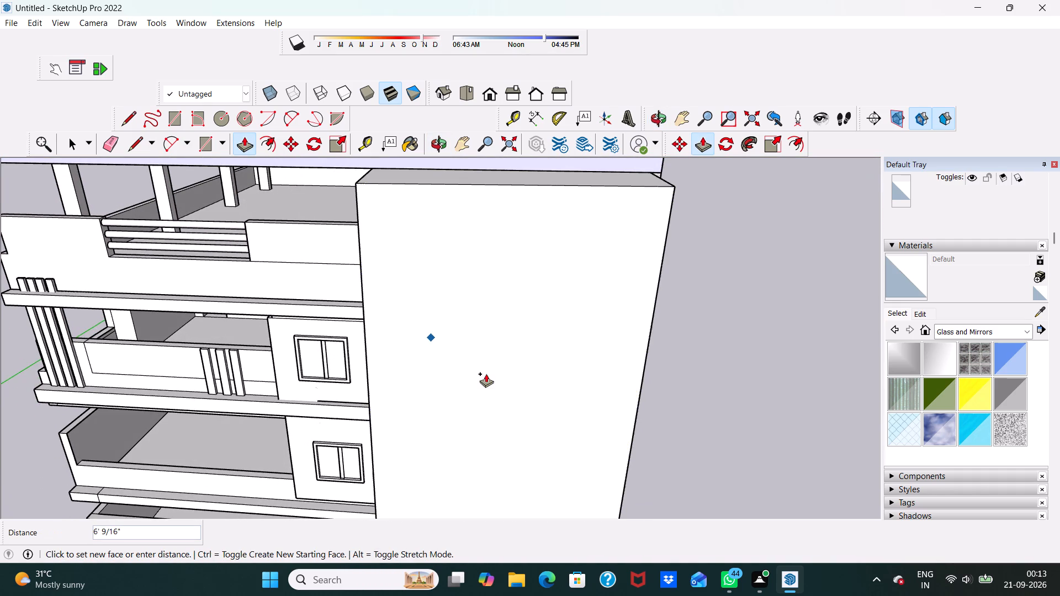
Undo the large vertical rectangle covering the facade beside the window panels.
key("ctrl+z")
scroll(444, 369, "down", 5)
middle_click_drag(448, 351, 451, 352)
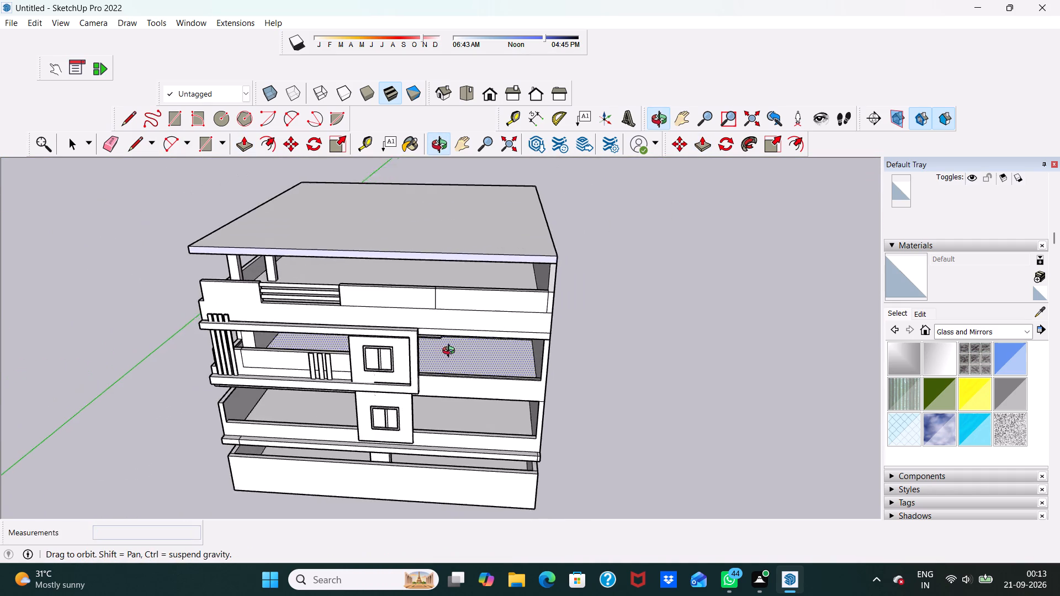
middle_click_drag(451, 352, 457, 270)
scroll(444, 307, "up", 2)
scroll(424, 456, "up", 4)
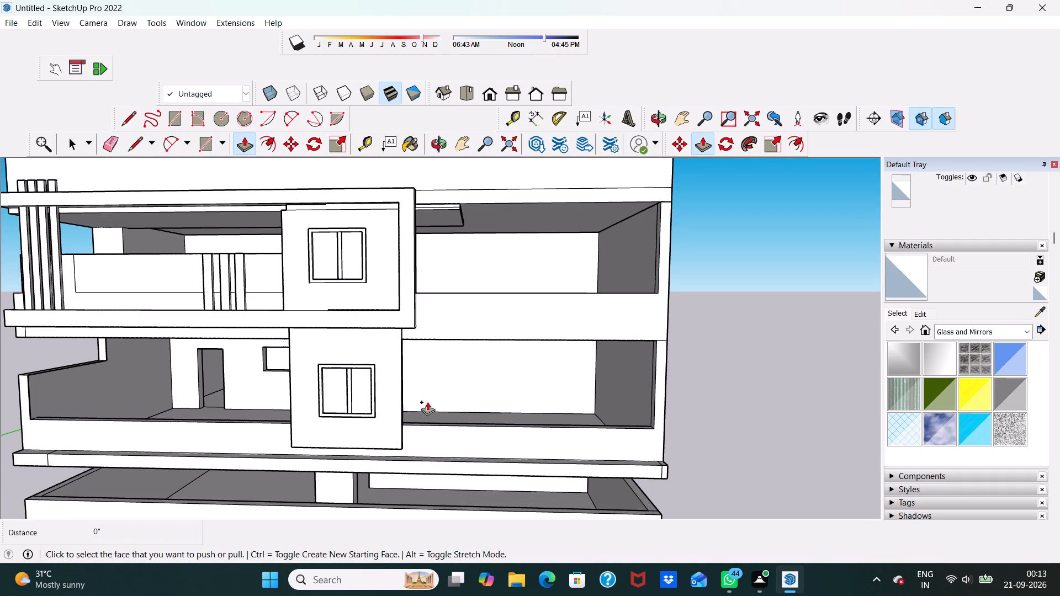
key("space")
Draw a rectangle about 17' 8" by 6' 11" across the upper facade opening, from the projecting balcony frame to the opening's far bottom corner.
scroll(460, 251, "down", 5)
middle_click_drag(454, 243, 278, 321)
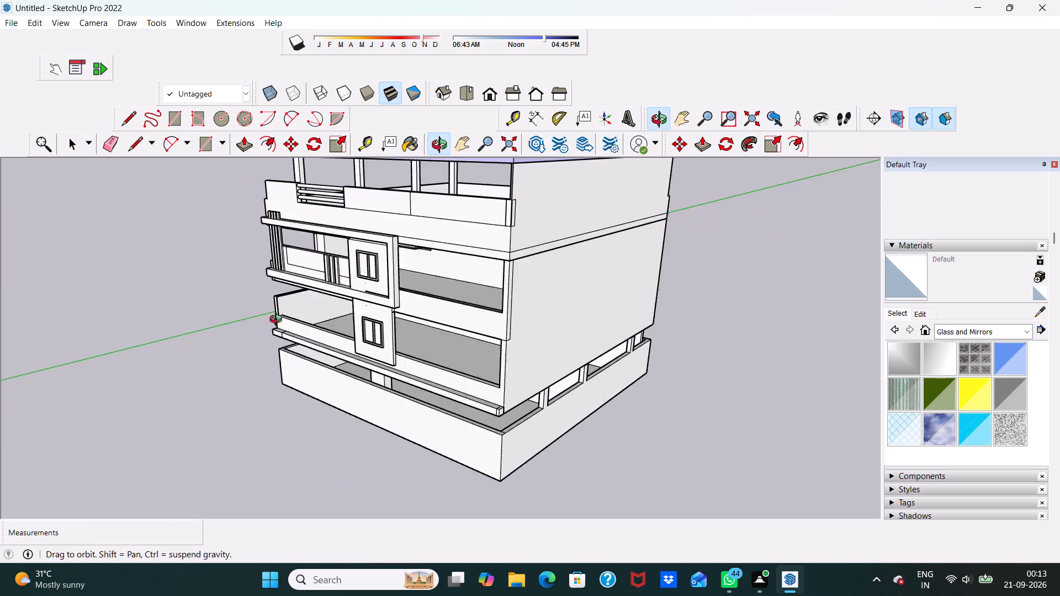
middle_click_drag(278, 321, 274, 324)
scroll(394, 283, "up", 9)
scroll(399, 191, "down", 3)
middle_click_drag(403, 185, 426, 194)
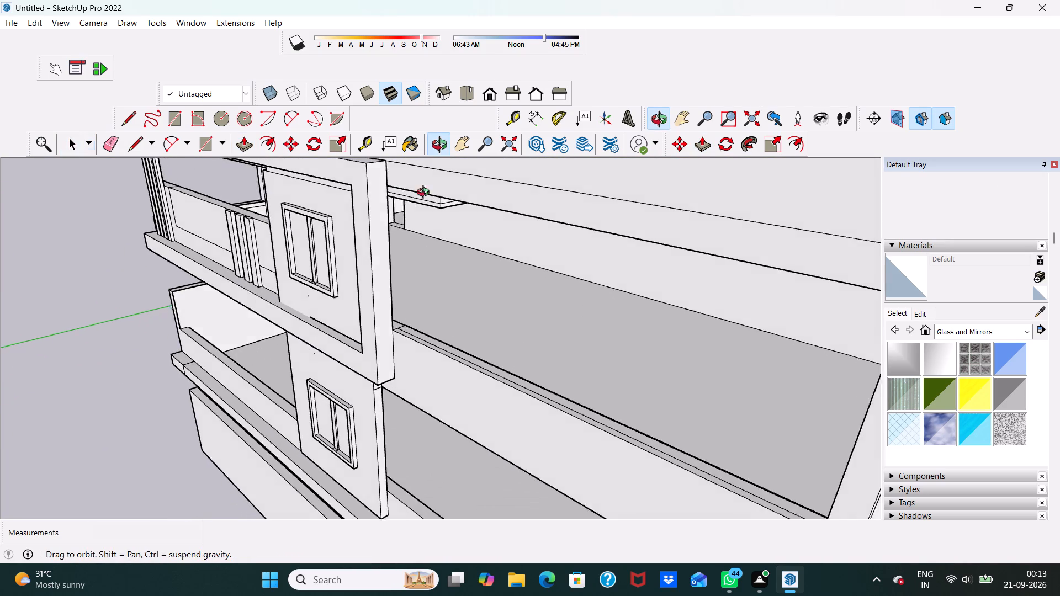
middle_click_drag(426, 194, 432, 198)
scroll(380, 179, "up", 4)
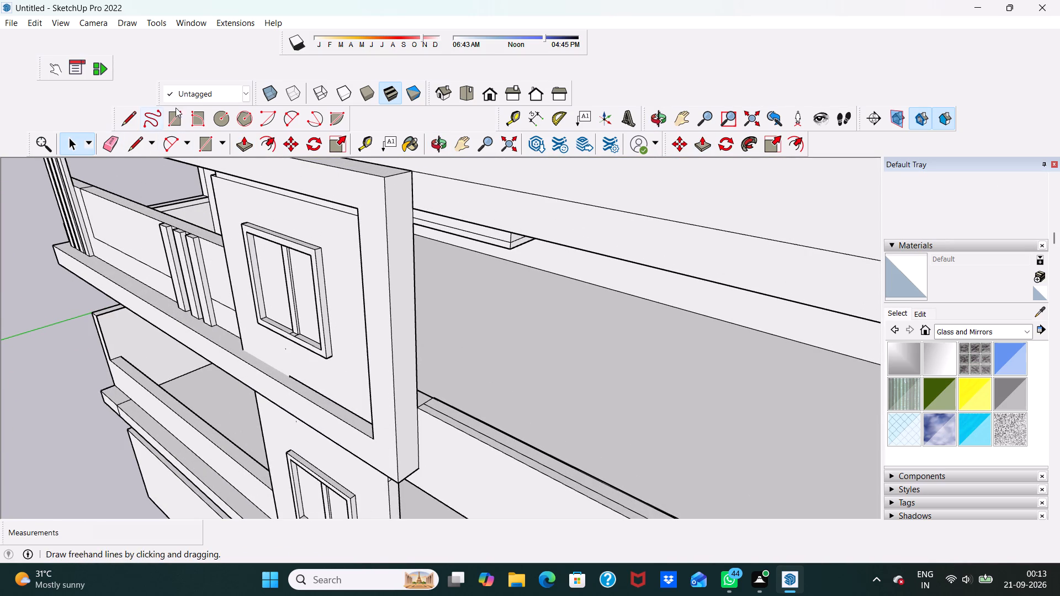
left_click(173, 111)
left_click(412, 211)
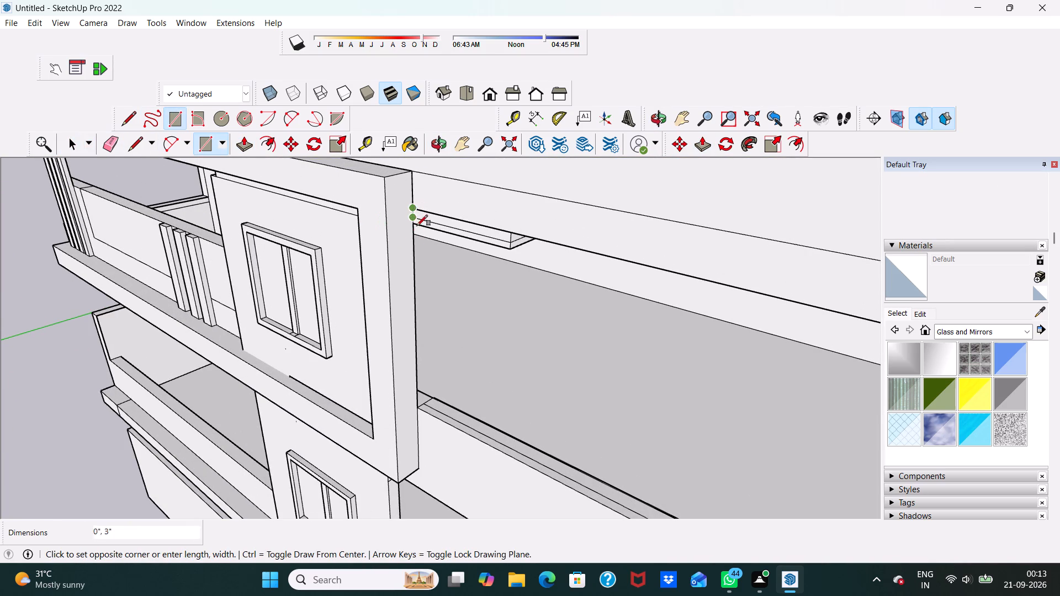
left_click(417, 411)
scroll(406, 381, "down", 5)
scroll(546, 461, "down", 3)
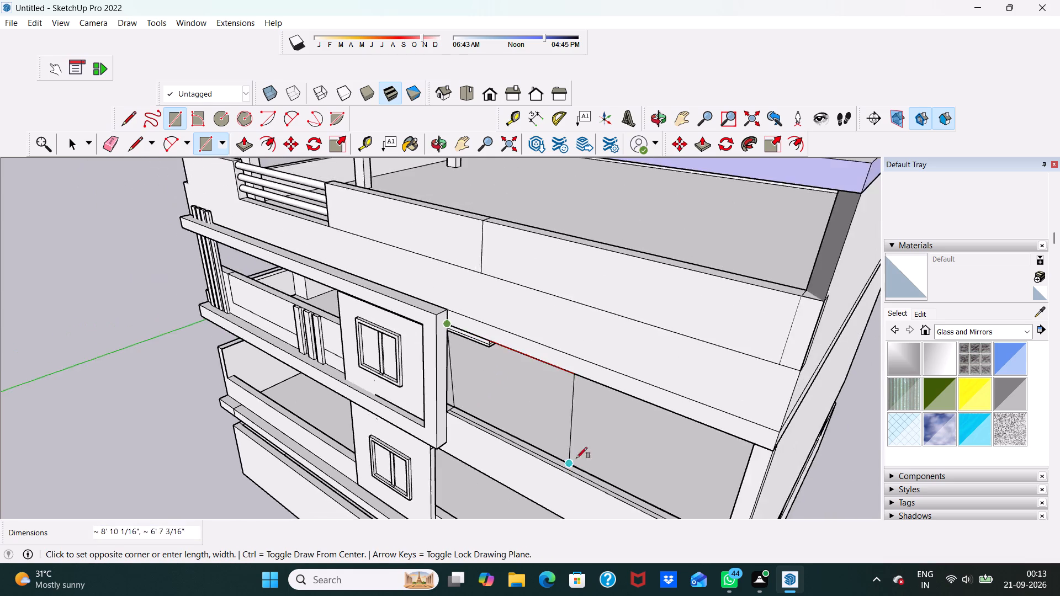
scroll(580, 449, "down", 5)
scroll(645, 485, "down", 1)
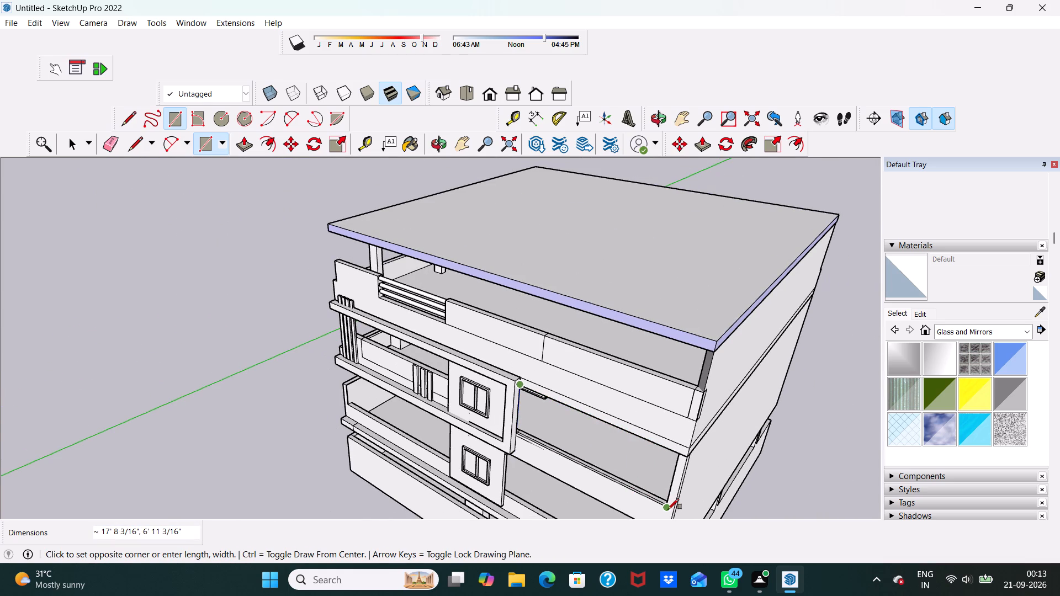
left_click(668, 508)
Draw a rectangle about 18' 8" by 8' 10" over the lower facade opening, from the lower window panel's top corner down to the front ledge.
scroll(547, 443, "down", 6)
middle_click_drag(565, 429, 625, 363)
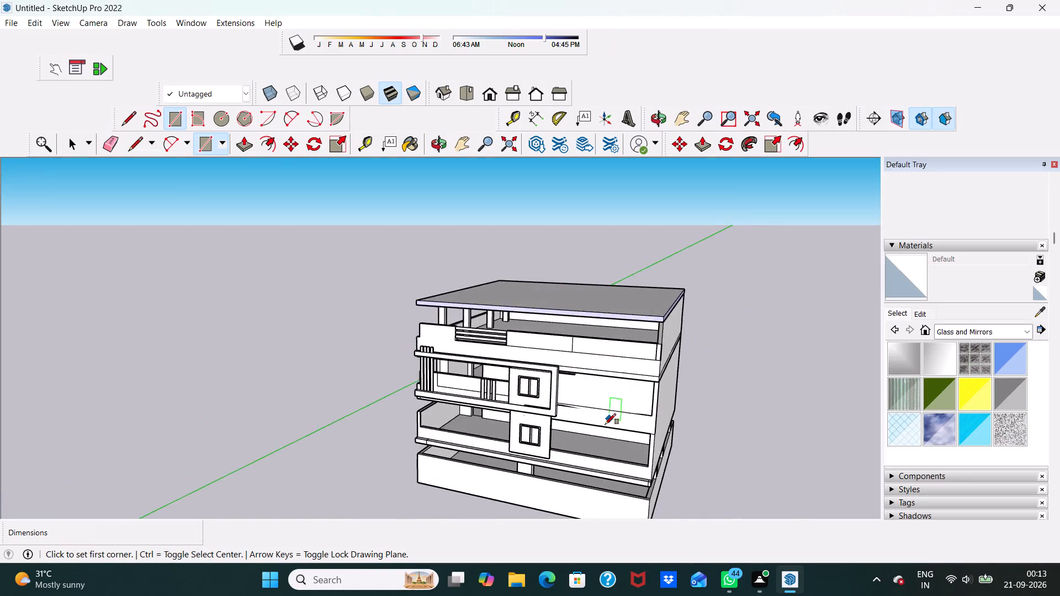
scroll(603, 425, "up", 6)
scroll(540, 438, "up", 3)
scroll(484, 424, "down", 4)
middle_click_drag(489, 423, 495, 393)
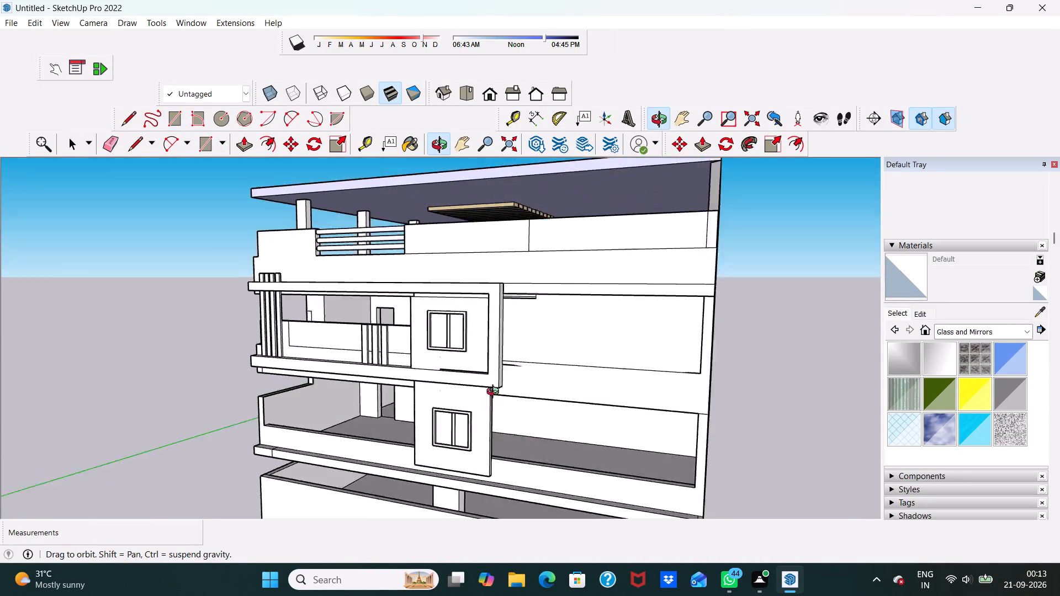
middle_click_drag(495, 393, 501, 371)
scroll(501, 371, "up", 5)
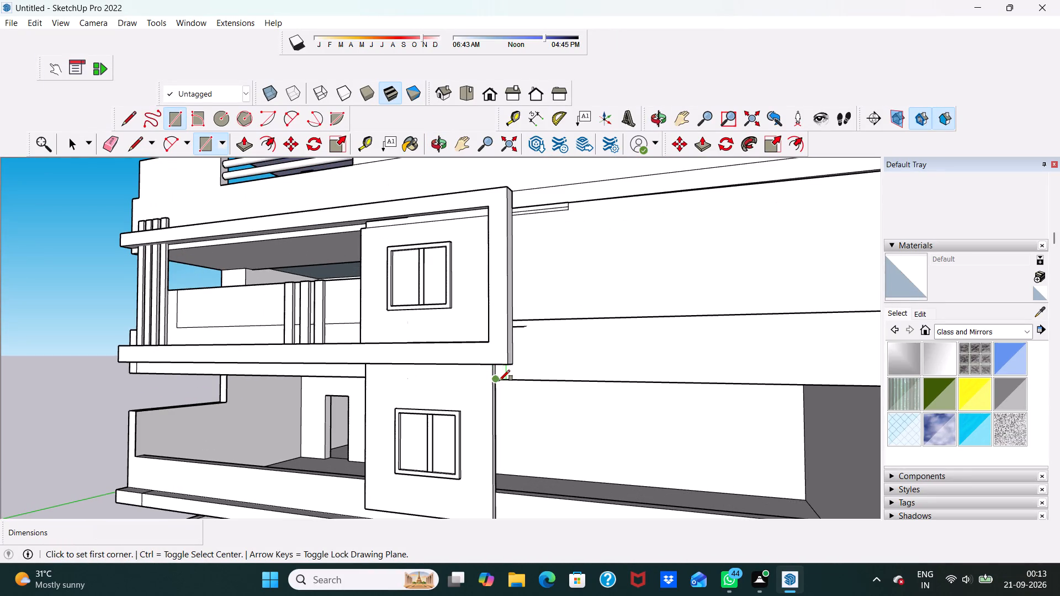
left_click(498, 381)
scroll(523, 408, "down", 4)
scroll(575, 423, "down", 3)
scroll(616, 444, "down", 4)
scroll(639, 462, "up", 4)
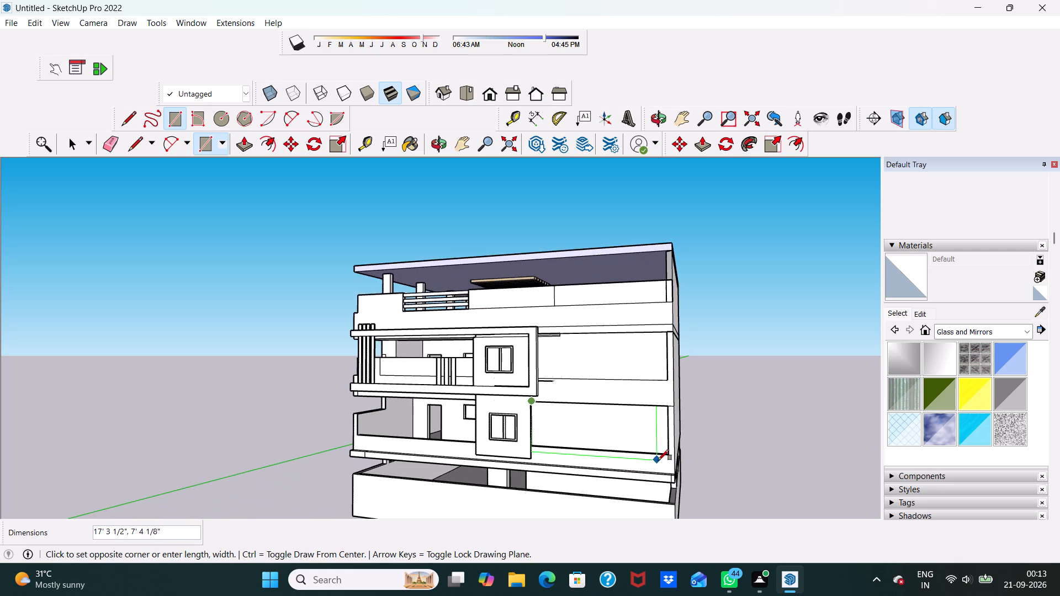
scroll(659, 459, "up", 3)
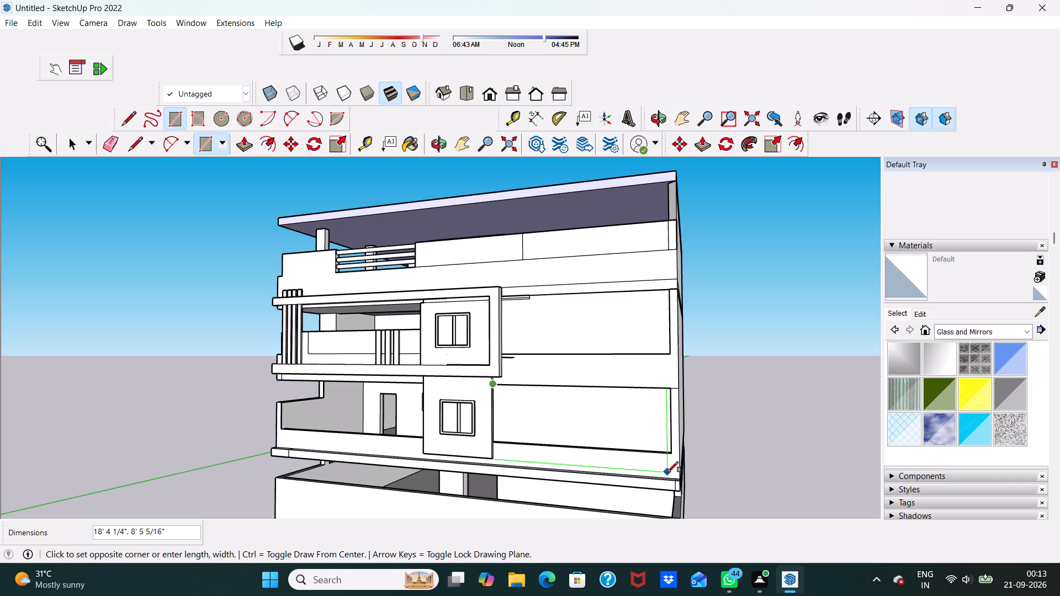
scroll(670, 478, "up", 5)
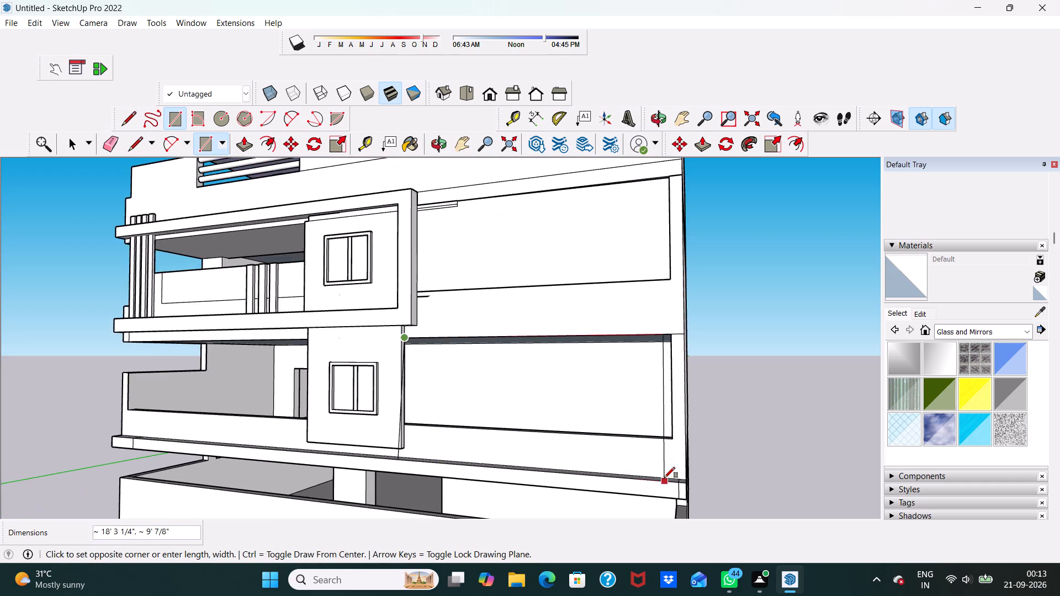
scroll(669, 473, "up", 6)
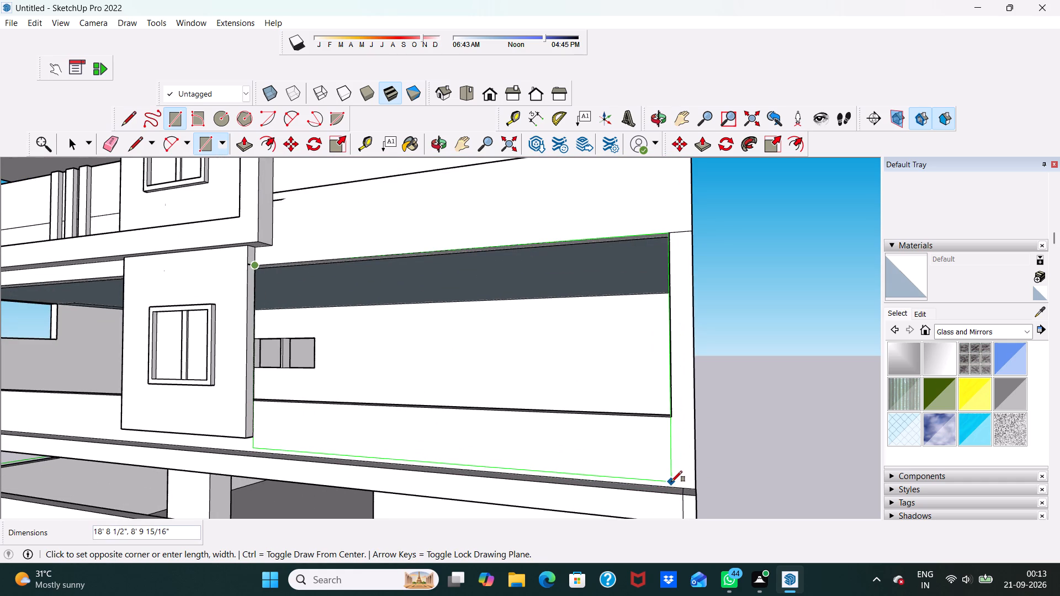
left_click(670, 486)
scroll(657, 482, "down", 9)
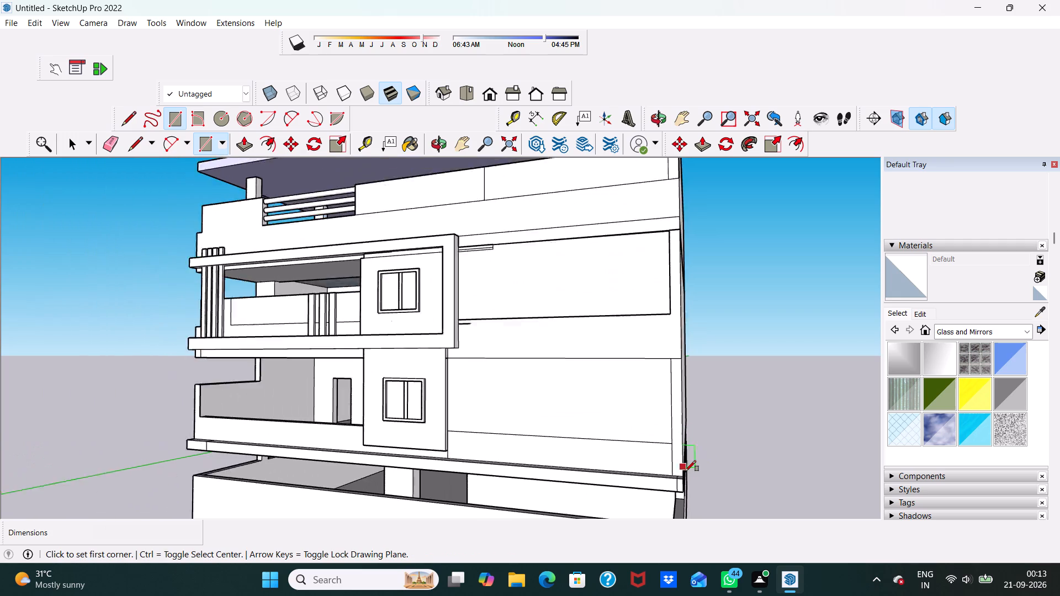
scroll(685, 471, "down", 1)
middle_click_drag(683, 470, 722, 483)
scroll(667, 467, "up", 5)
key("space")
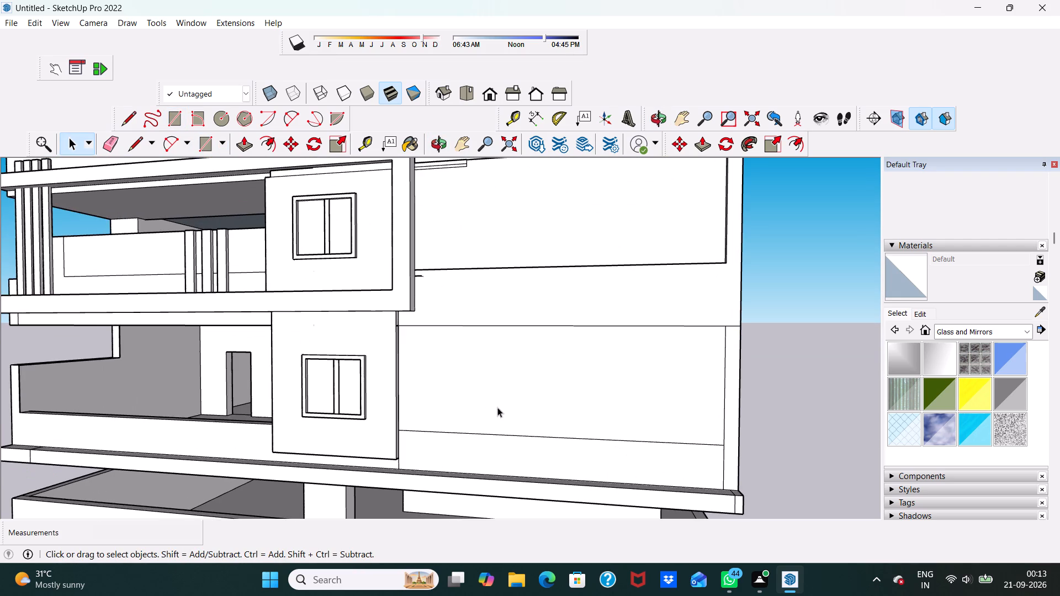
Examine the closed upper and lower facade openings beside the window panels from several angles.
middle_click_drag(497, 407, 576, 429)
scroll(576, 429, "up", 9)
scroll(528, 429, "down", 5)
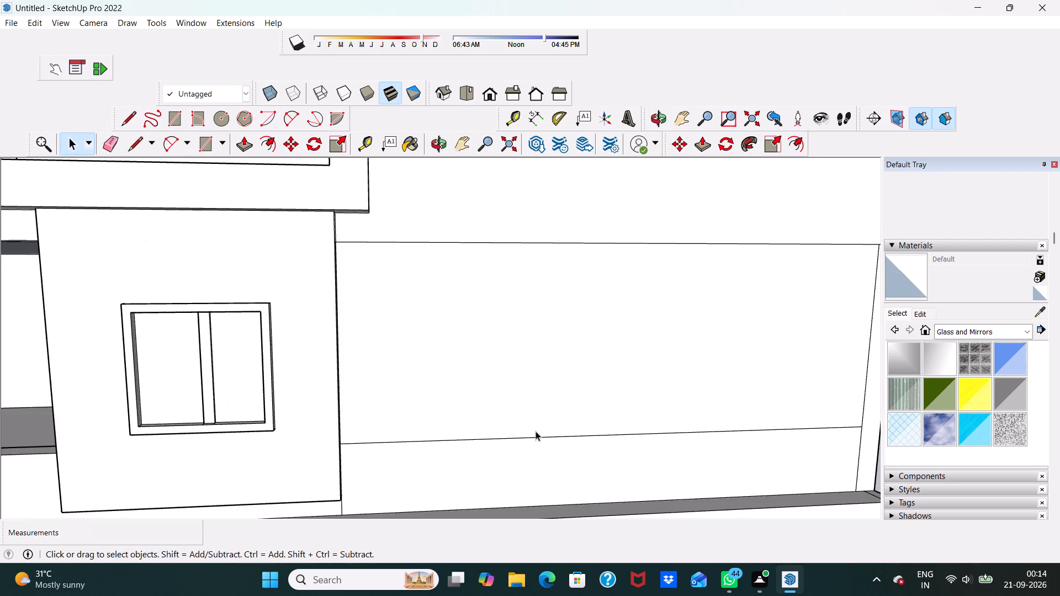
scroll(536, 425, "down", 5)
middle_click_drag(501, 445, 351, 432)
scroll(391, 433, "up", 5)
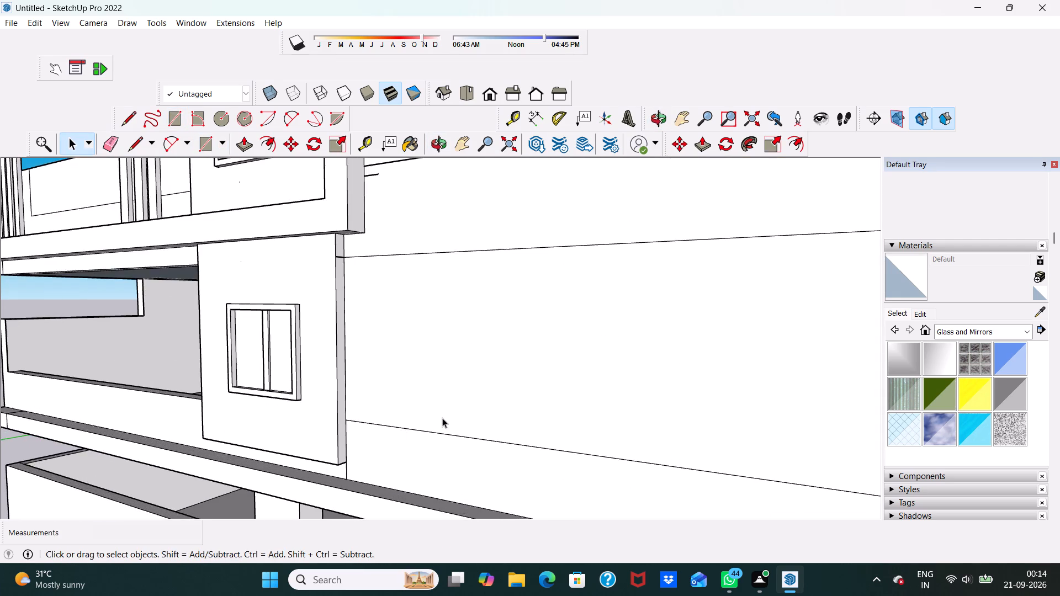
scroll(443, 418, "down", 5)
middle_click_drag(480, 423, 560, 428)
scroll(560, 428, "down", 1)
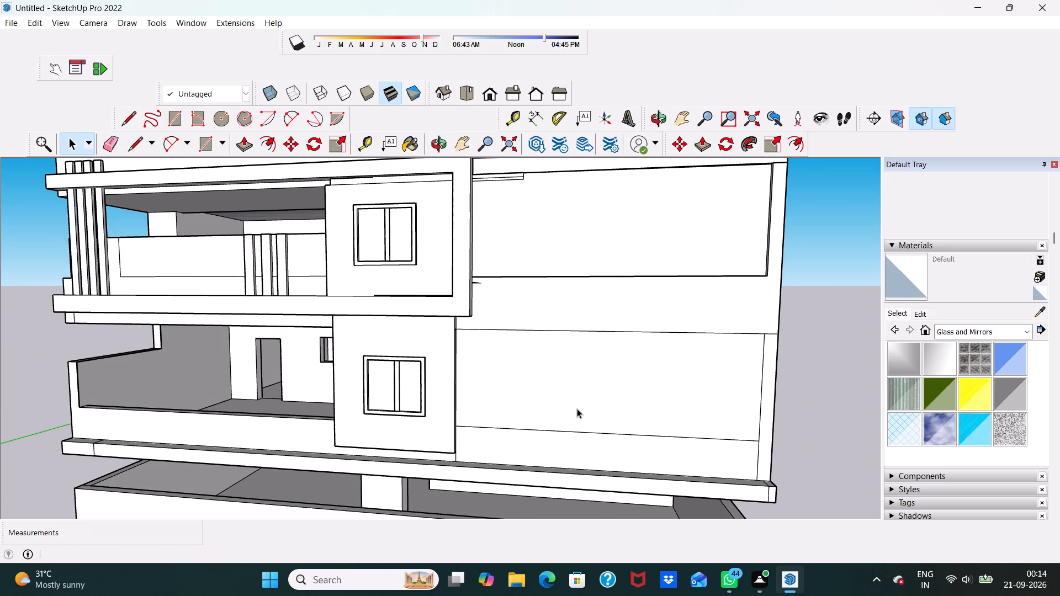
middle_click_drag(614, 307, 651, 270)
scroll(651, 270, "up", 4)
scroll(649, 270, "down", 1)
middle_click_drag(649, 270, 633, 396)
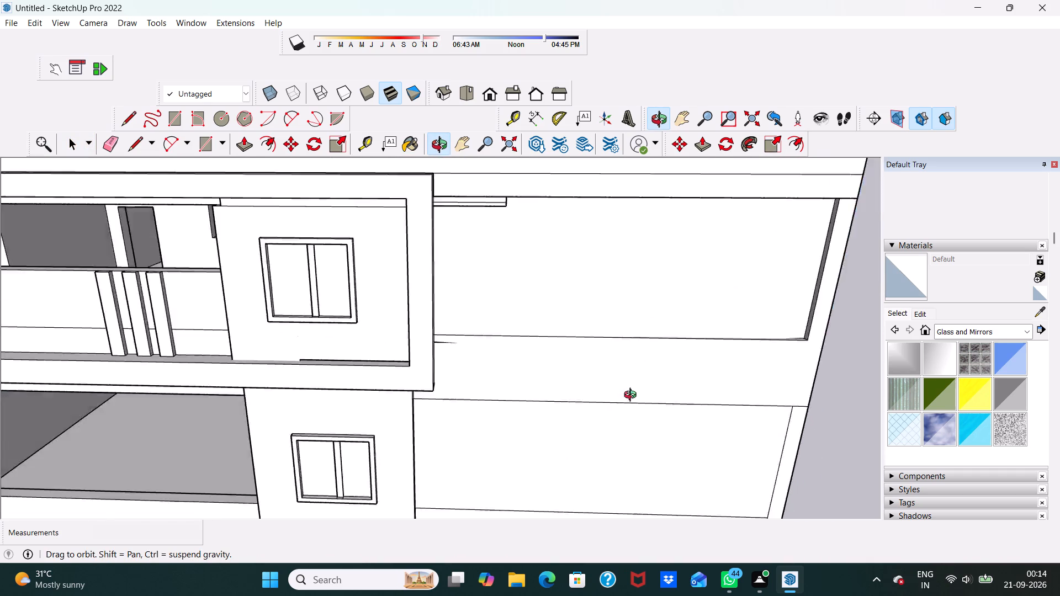
middle_click_drag(633, 396, 586, 418)
scroll(597, 412, "up", 2)
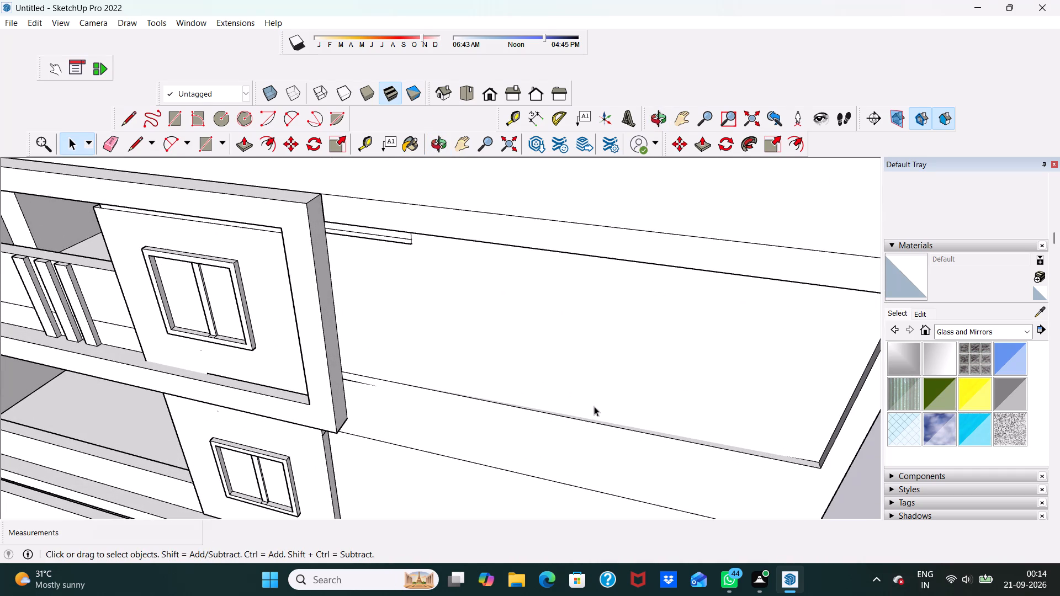
Delete the surface closing the upper facade opening beside the projecting window frame.
left_click(578, 377)
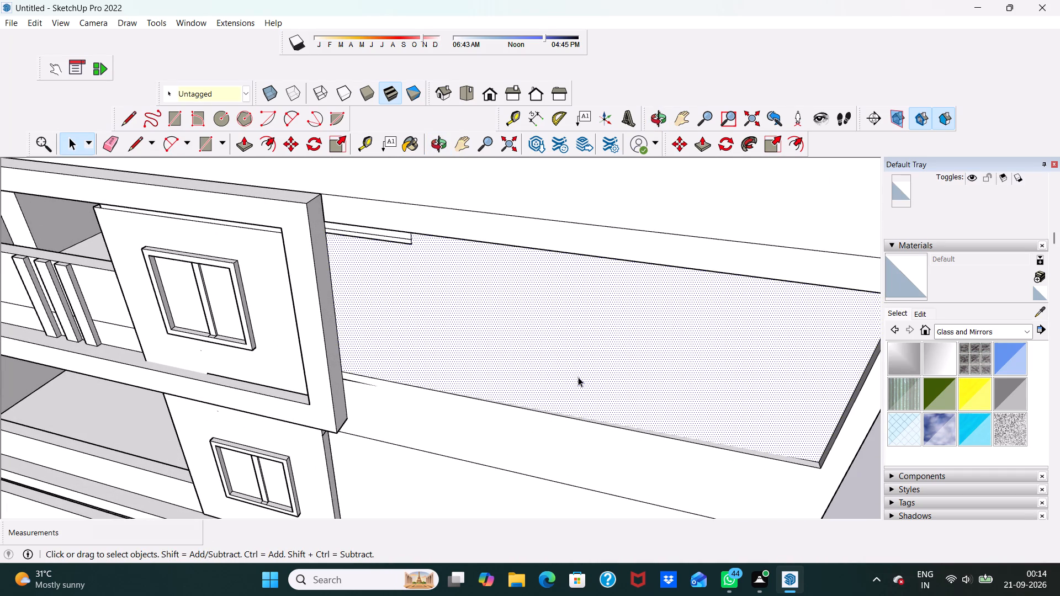
key("Delete")
Inspect the surface closing the lower facade opening and the ledge inside the upper opening from several angles.
scroll(578, 377, "down", 1)
middle_click_drag(578, 377, 618, 340)
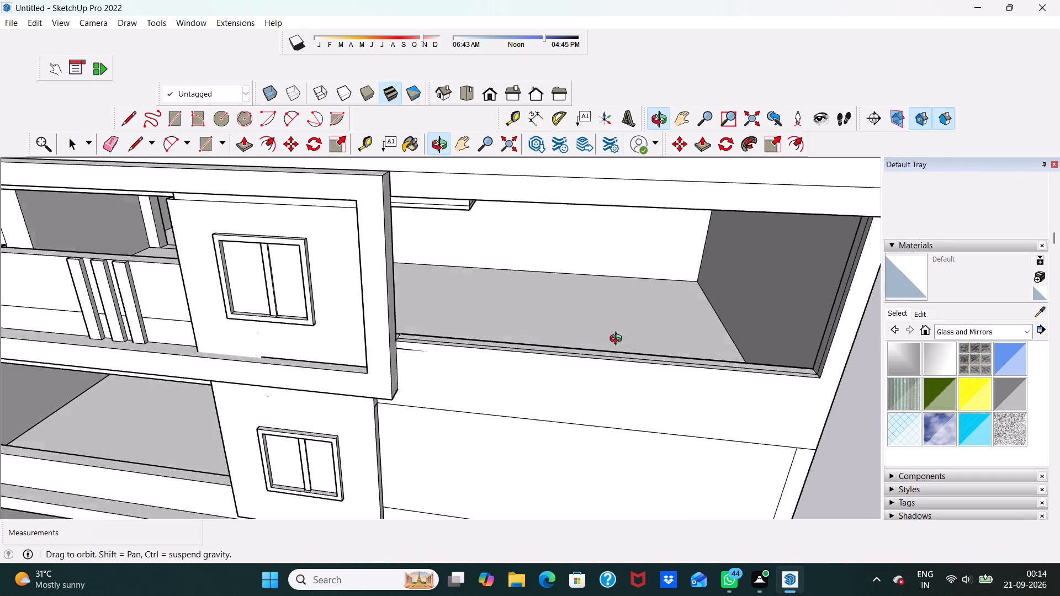
middle_click_drag(618, 340, 655, 348)
left_click(588, 456)
left_click(588, 456)
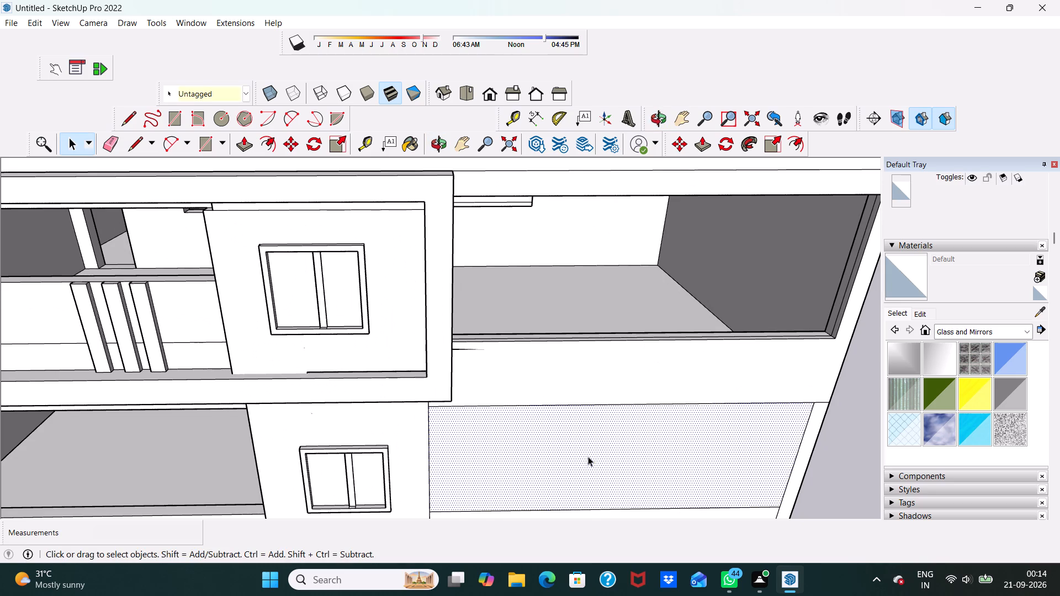
left_click(588, 456)
scroll(653, 432, "down", 4)
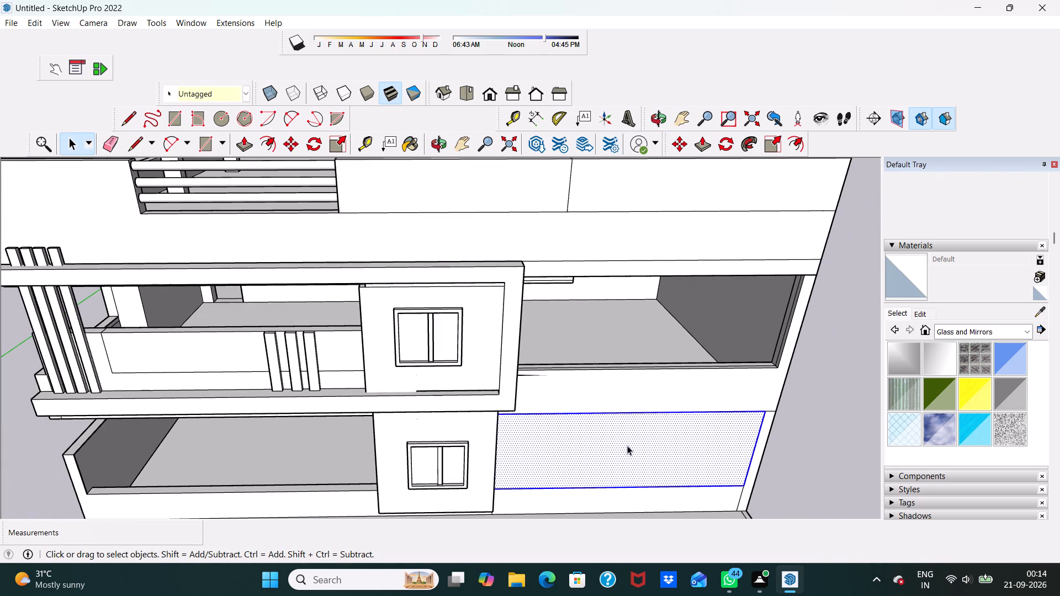
scroll(578, 430, "up", 2)
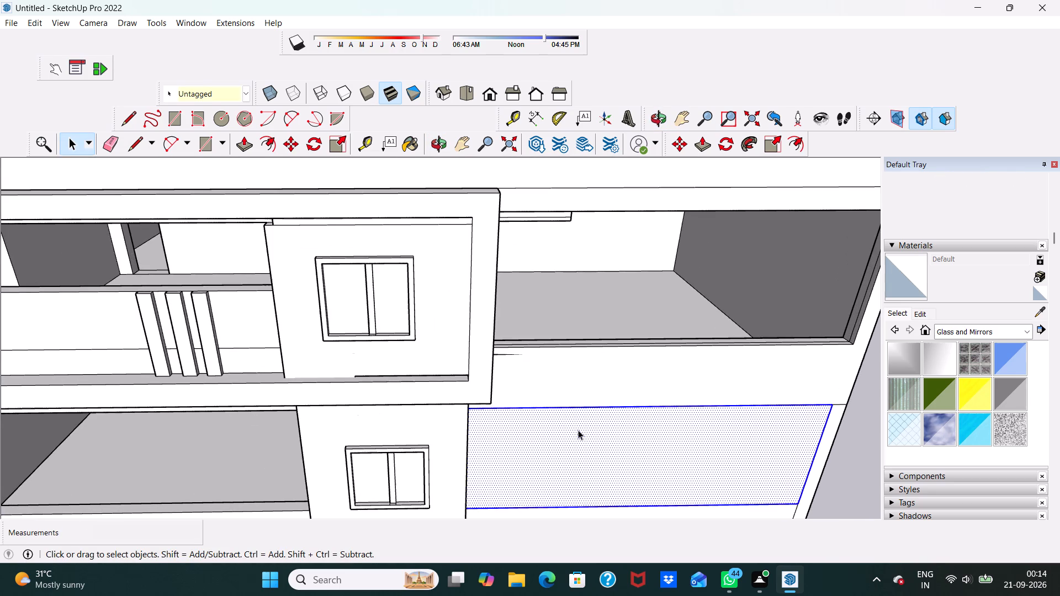
scroll(578, 430, "up", 1)
key("space")
middle_click_drag(580, 421, 536, 413)
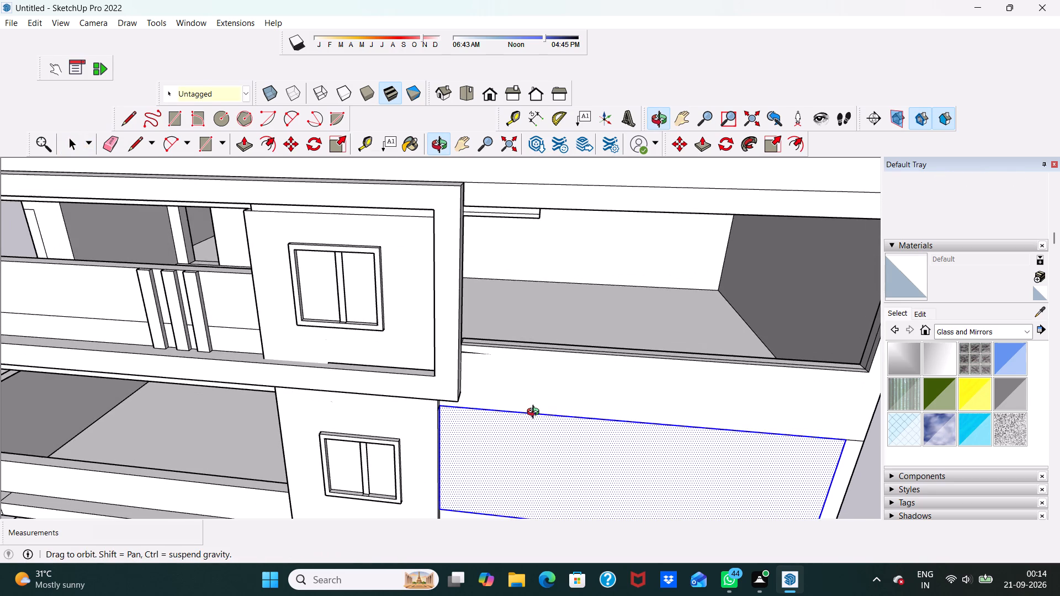
middle_click_drag(536, 413, 534, 412)
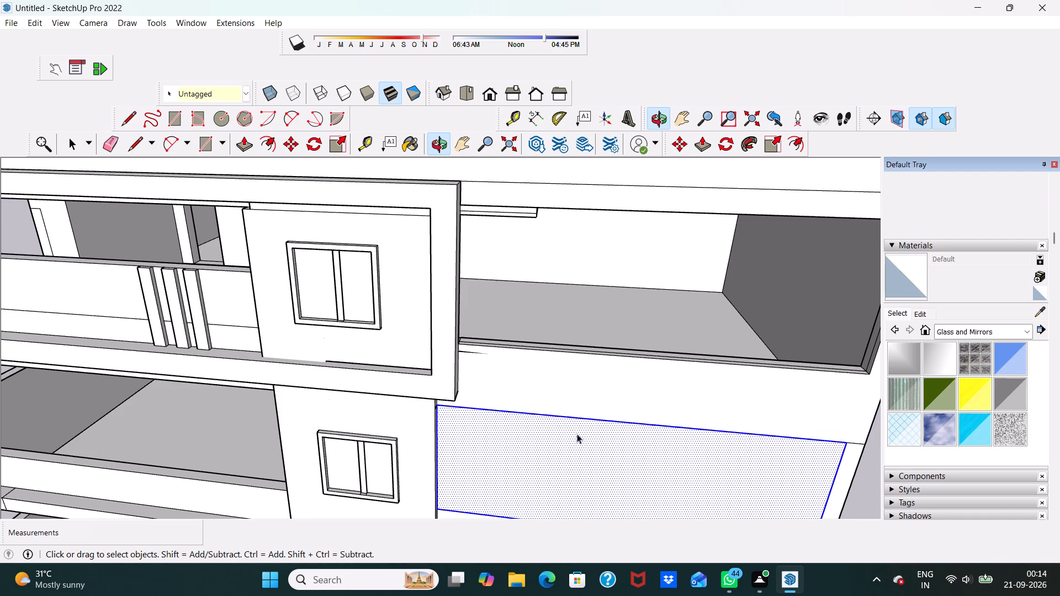
scroll(627, 465, "down", 3)
scroll(692, 436, "up", 5)
scroll(634, 419, "down", 1)
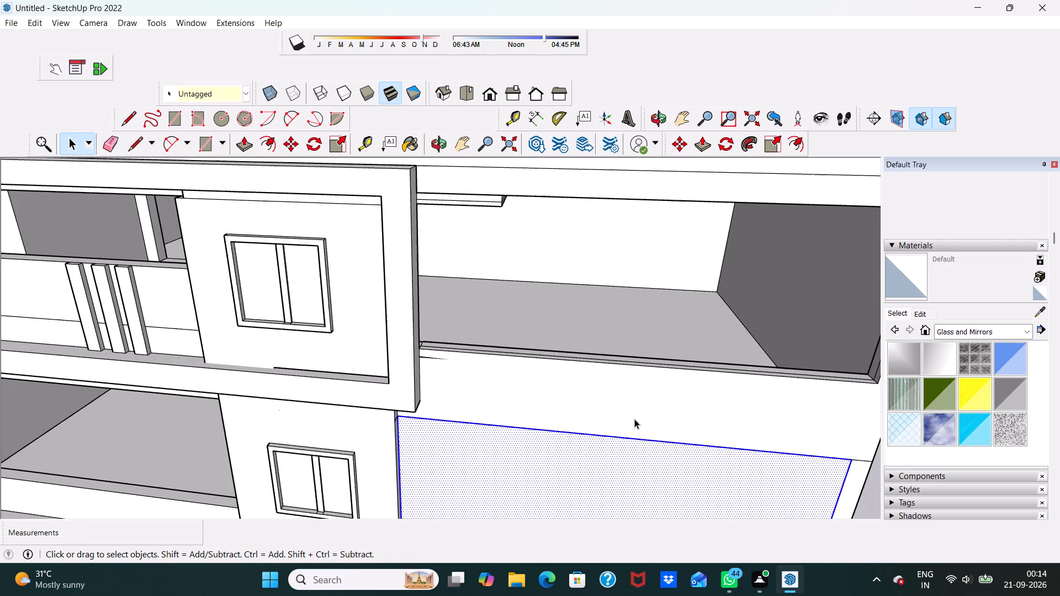
middle_click_drag(634, 419, 629, 372)
scroll(629, 372, "down", 5)
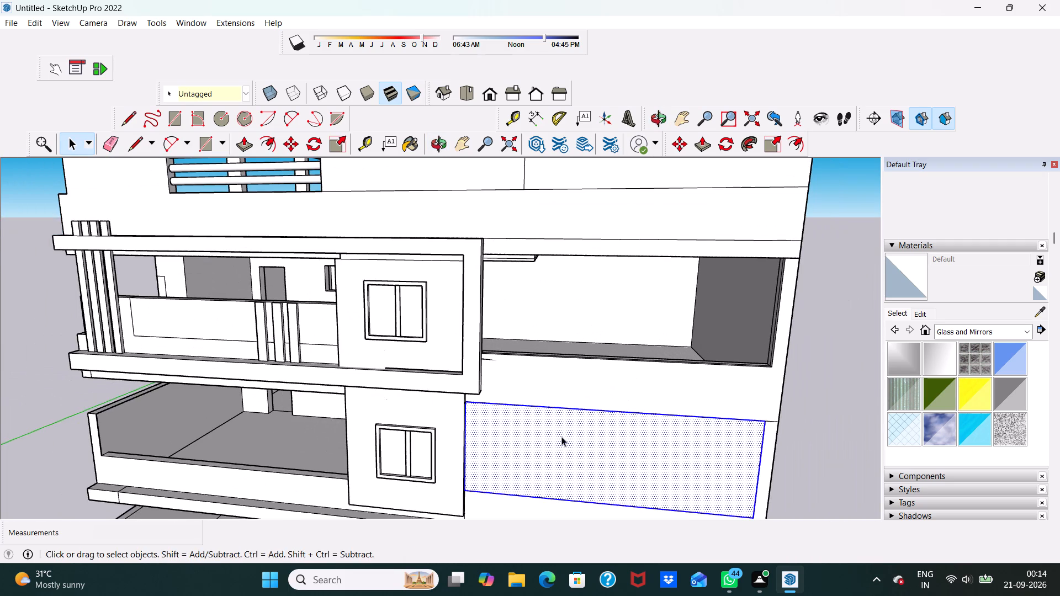
middle_click_drag(561, 437, 535, 402)
scroll(532, 403, "up", 5)
middle_click_drag(395, 429, 248, 472)
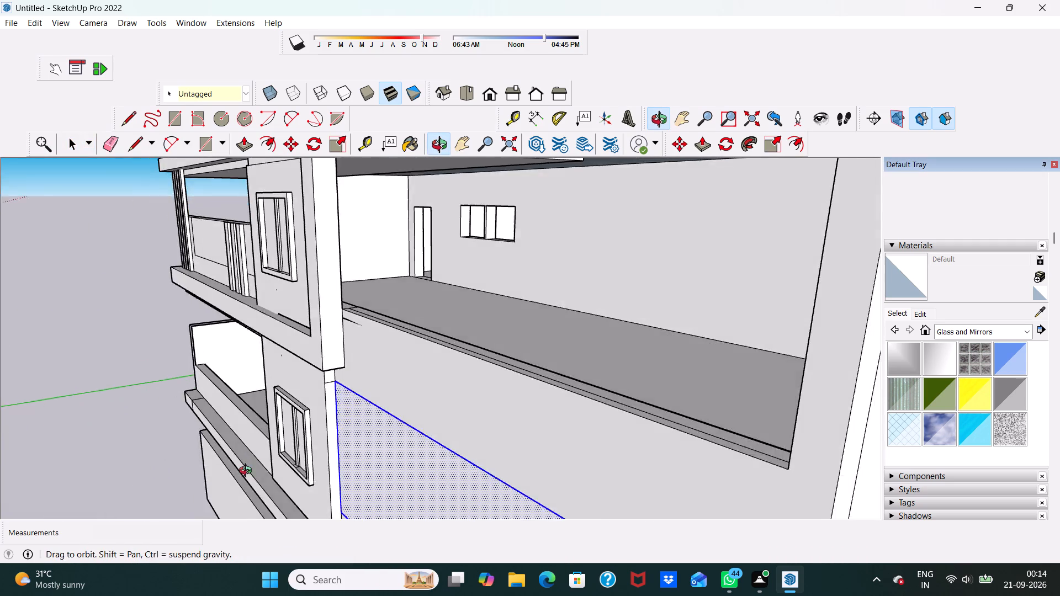
middle_click_drag(248, 472, 200, 487)
scroll(341, 461, "down", 3)
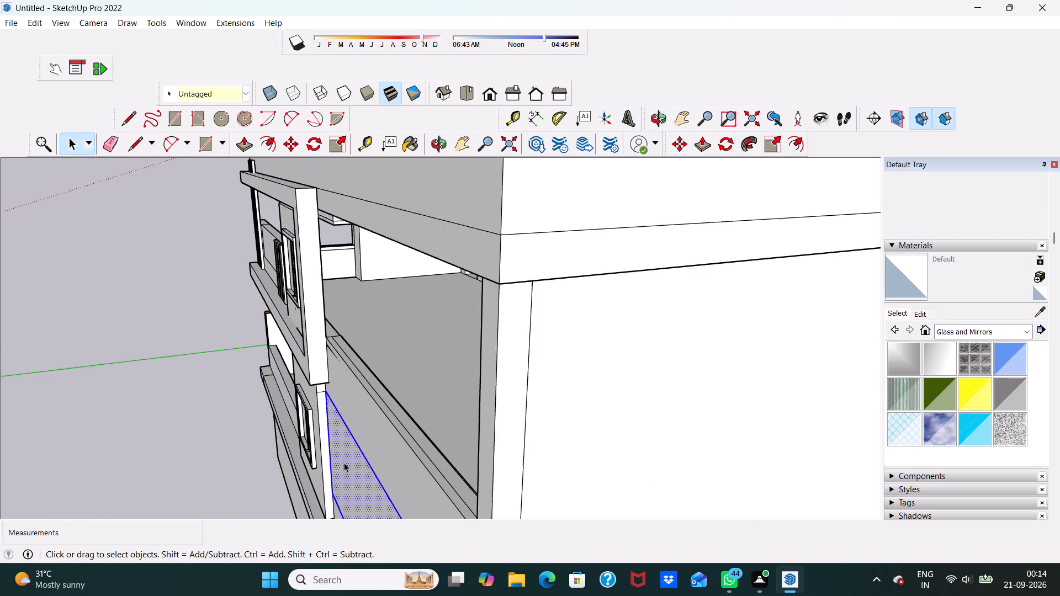
scroll(344, 462, "down", 2)
middle_click_drag(357, 462, 383, 392)
scroll(383, 392, "up", 5)
scroll(371, 353, "down", 5)
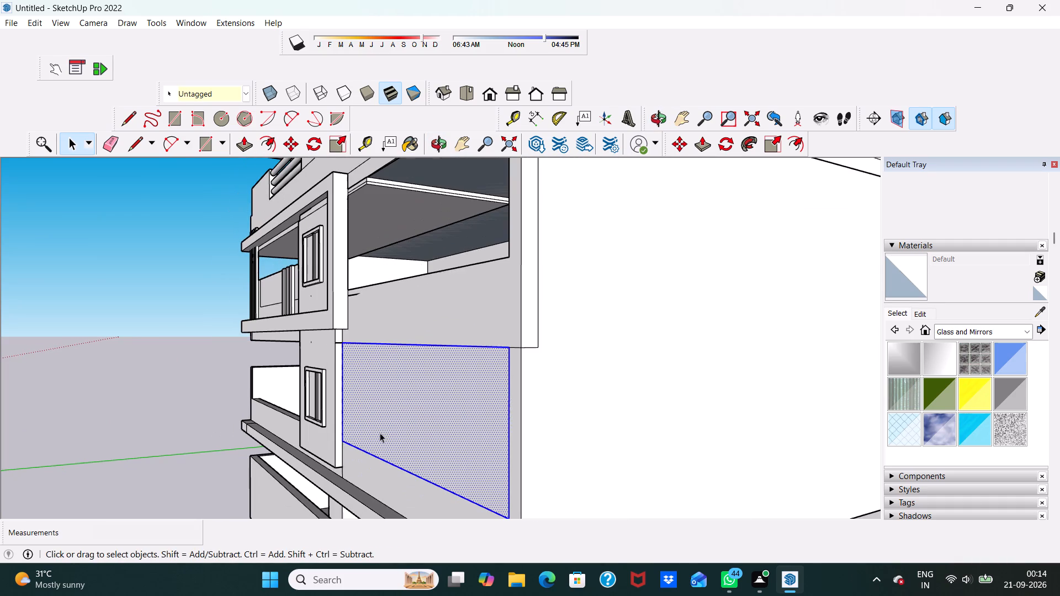
middle_click_drag(357, 174, 417, 217)
scroll(439, 233, "up", 2)
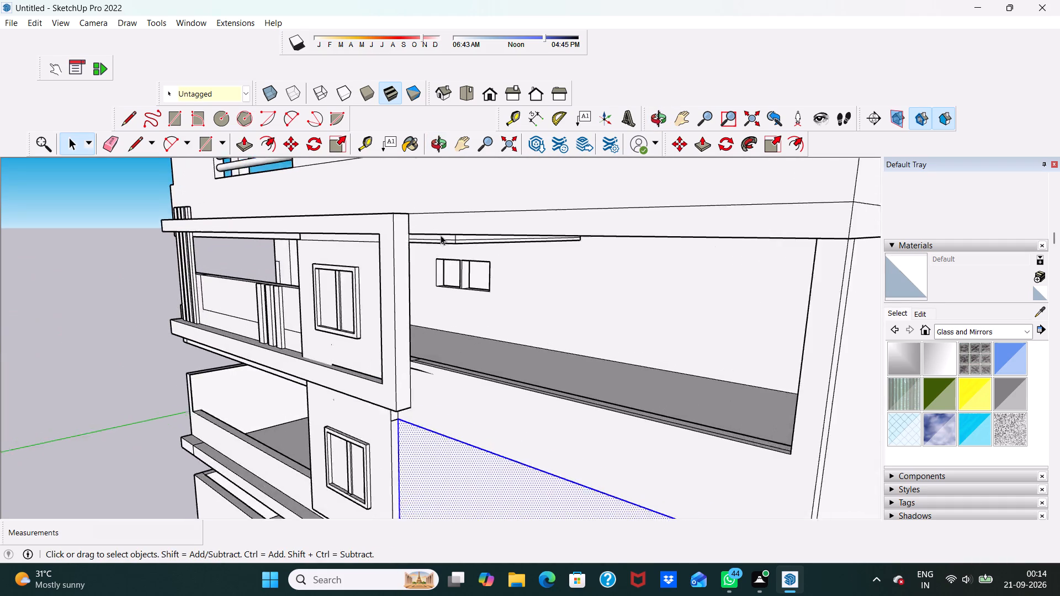
scroll(441, 235, "up", 5)
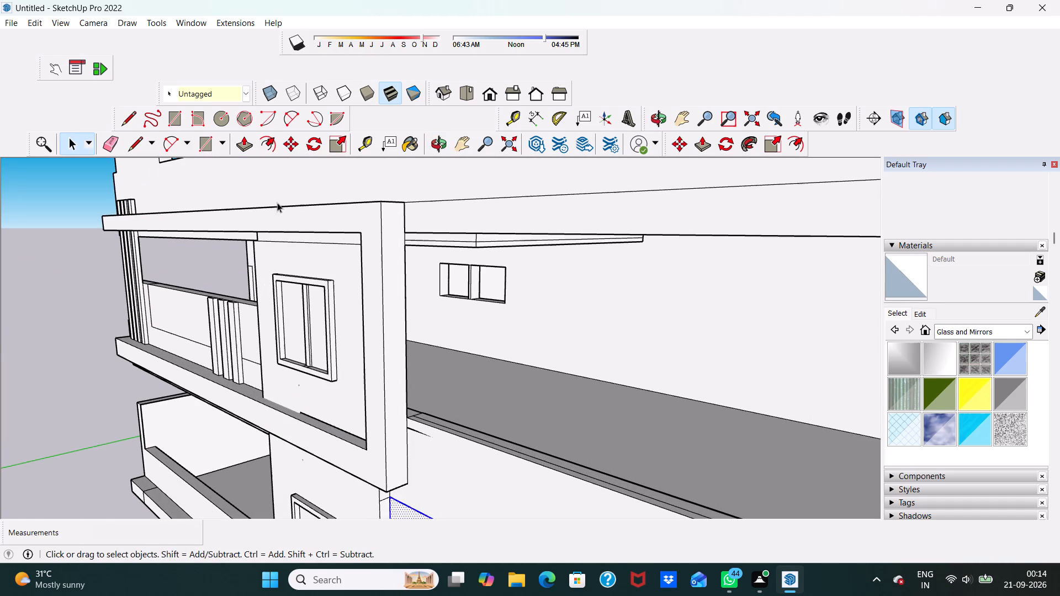
Erase the horizontal dividing lines on the front and end faces of the ledge at the top of the upper opening.
left_click(427, 237)
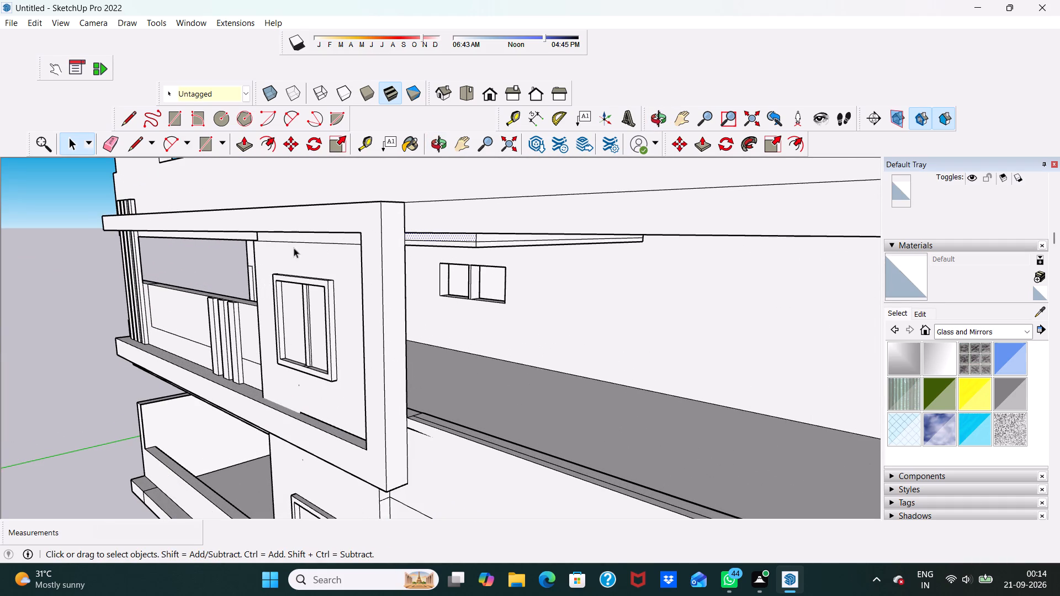
left_click(3, 308)
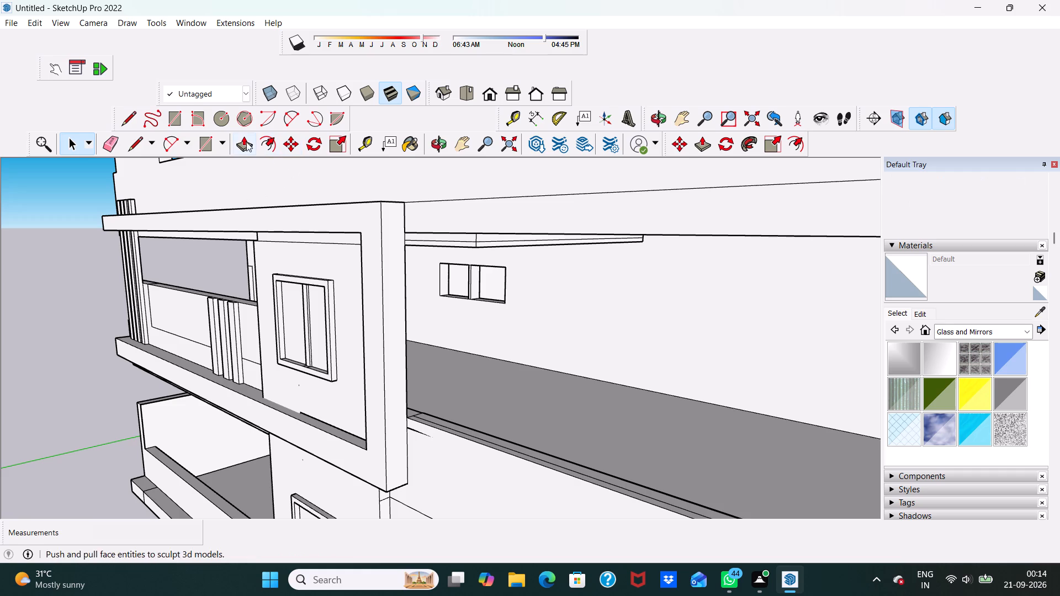
left_click(109, 143)
scroll(290, 224, "up", 2)
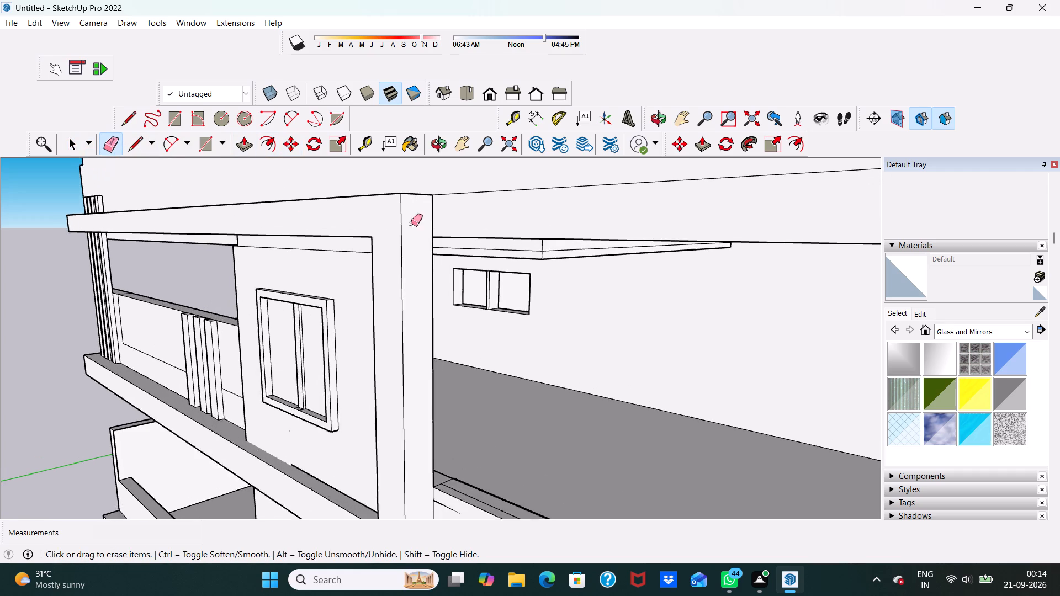
scroll(411, 223, "up", 2)
left_click(497, 252)
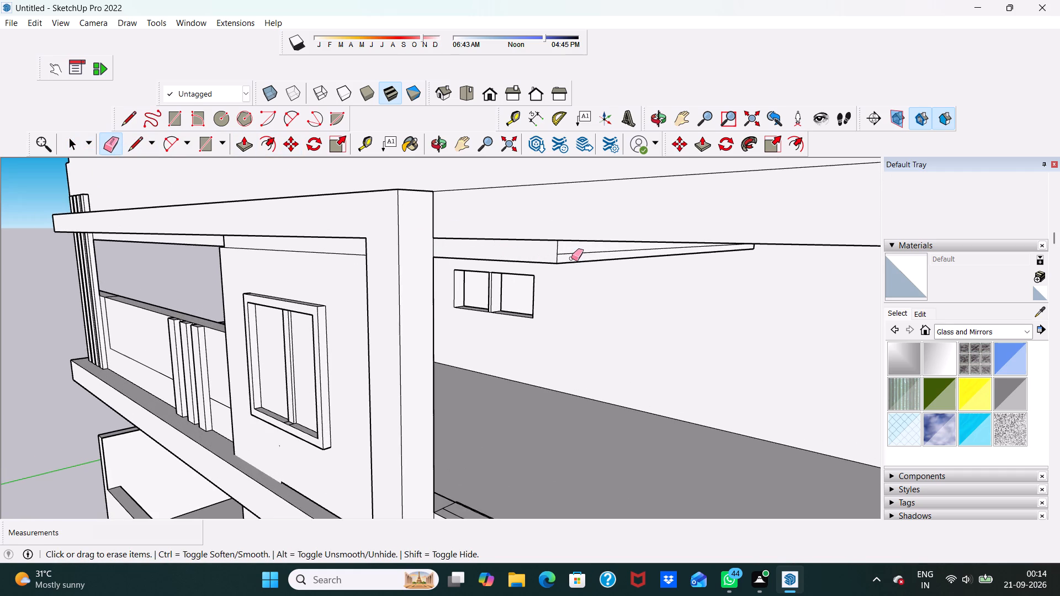
scroll(573, 258, "up", 4)
left_click(568, 253)
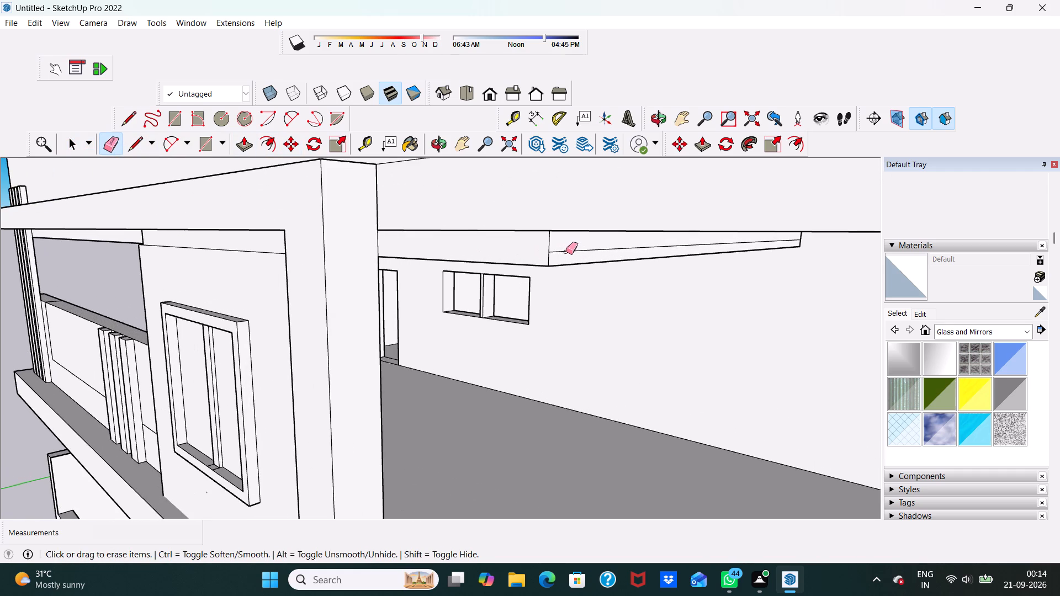
left_click(565, 251)
scroll(517, 256, "down", 4)
middle_click_drag(507, 262, 619, 244)
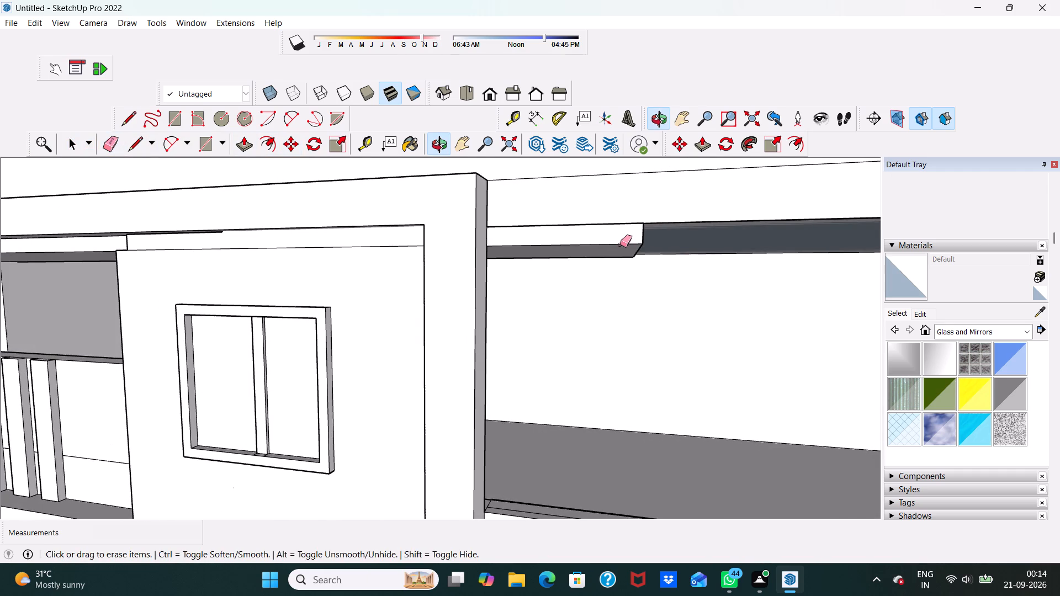
key("space")
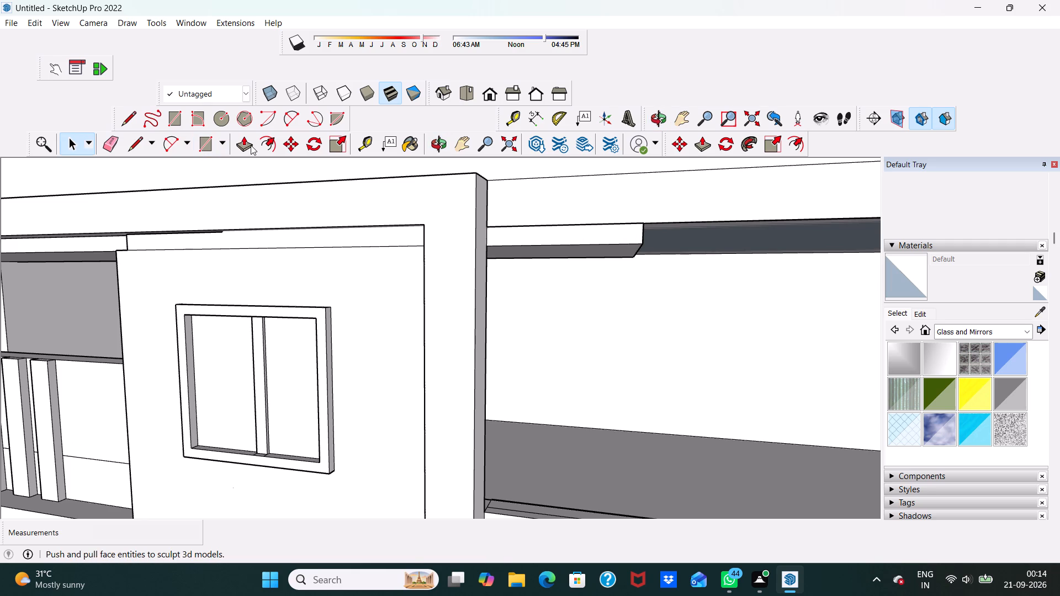
Push/Pull the ledge's front face outward about 3' 2" toward the facade beam above the upper opening.
left_click(251, 145)
scroll(567, 229, "up", 3)
left_click_drag(569, 232, 571, 233)
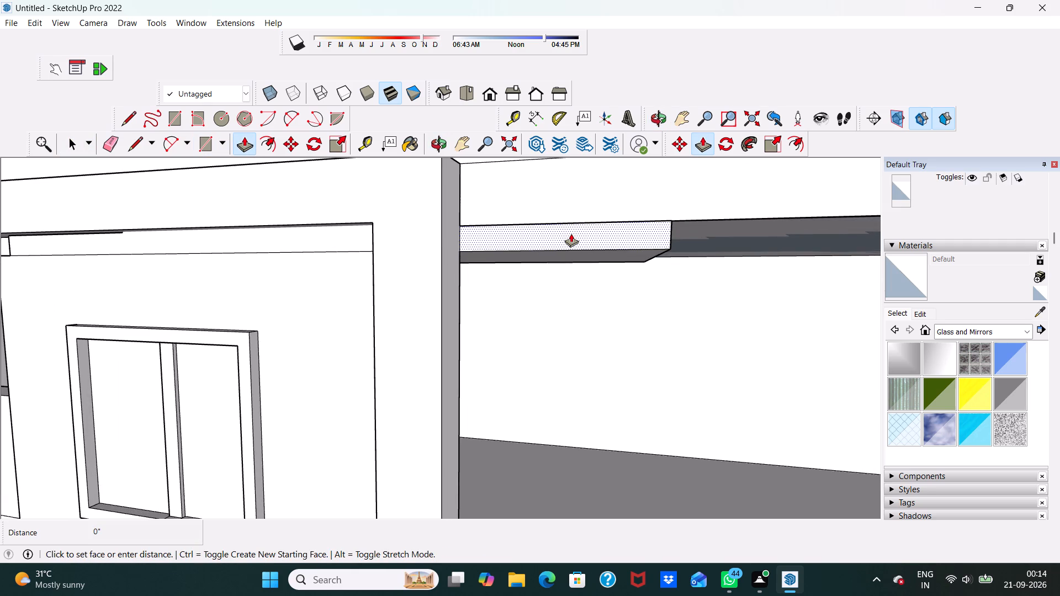
left_click_drag(571, 233, 612, 229)
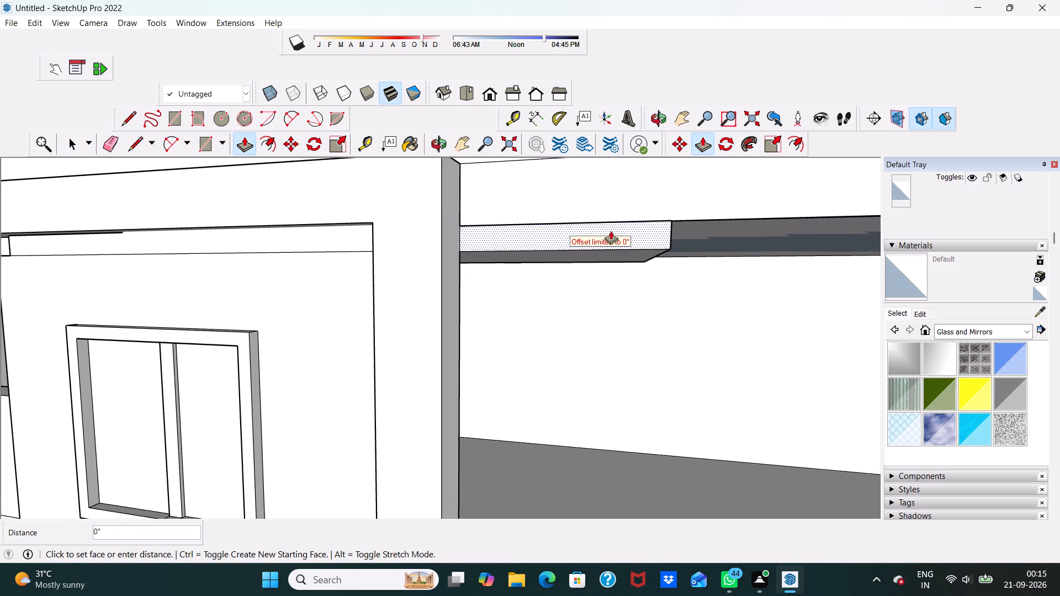
middle_click_drag(603, 233, 428, 257)
scroll(722, 232, "up", 1)
scroll(708, 291, "down", 3)
middle_click_drag(716, 283, 688, 264)
scroll(640, 212, "up", 3)
left_click_drag(600, 197, 520, 189)
scroll(517, 189, "up", 6)
left_click_drag(517, 190, 470, 193)
left_click_drag(464, 201, 425, 211)
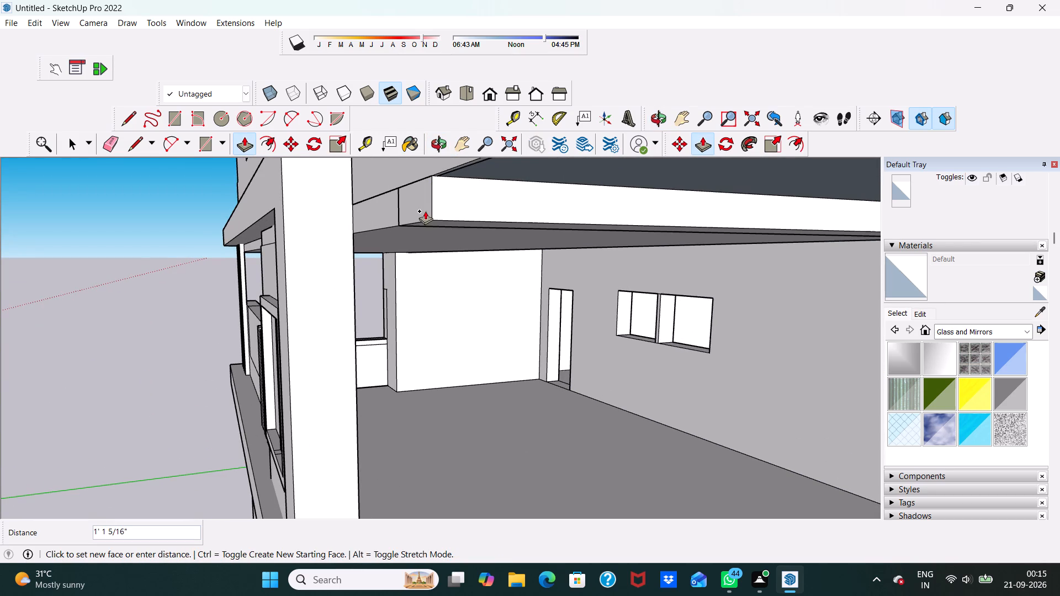
left_click_drag(425, 211, 377, 220)
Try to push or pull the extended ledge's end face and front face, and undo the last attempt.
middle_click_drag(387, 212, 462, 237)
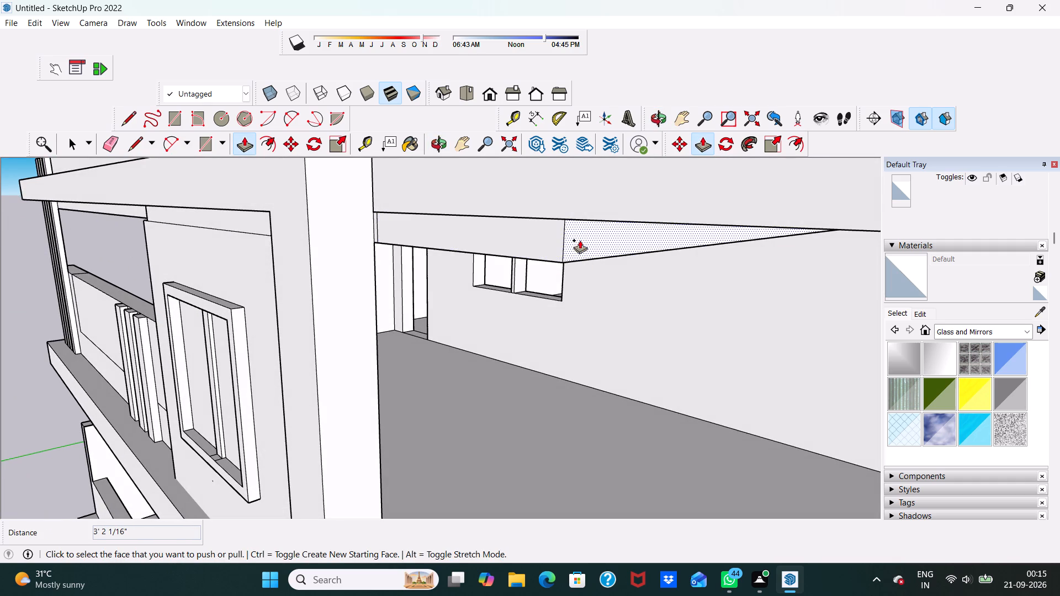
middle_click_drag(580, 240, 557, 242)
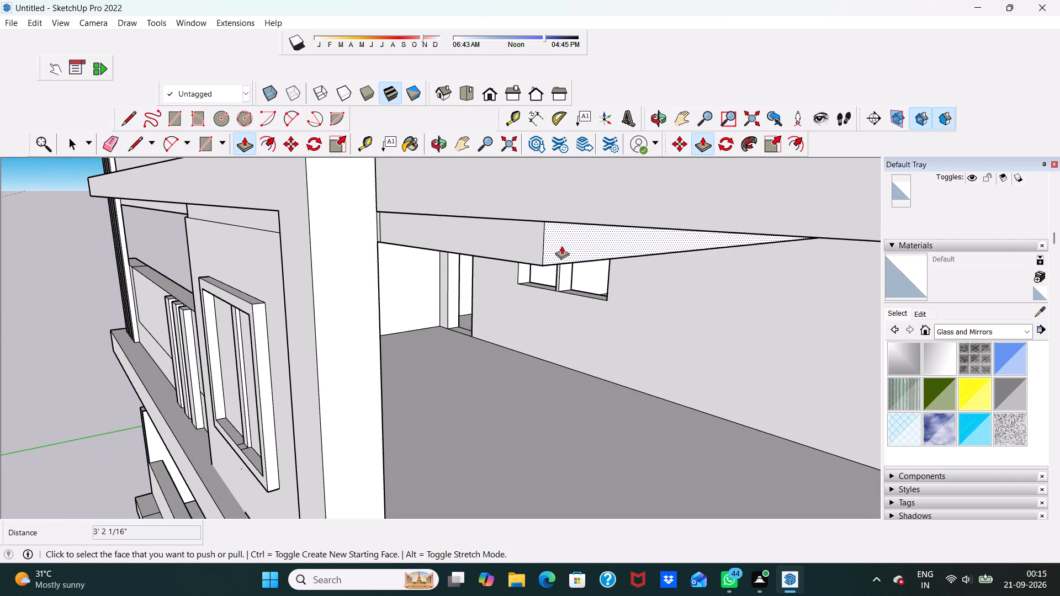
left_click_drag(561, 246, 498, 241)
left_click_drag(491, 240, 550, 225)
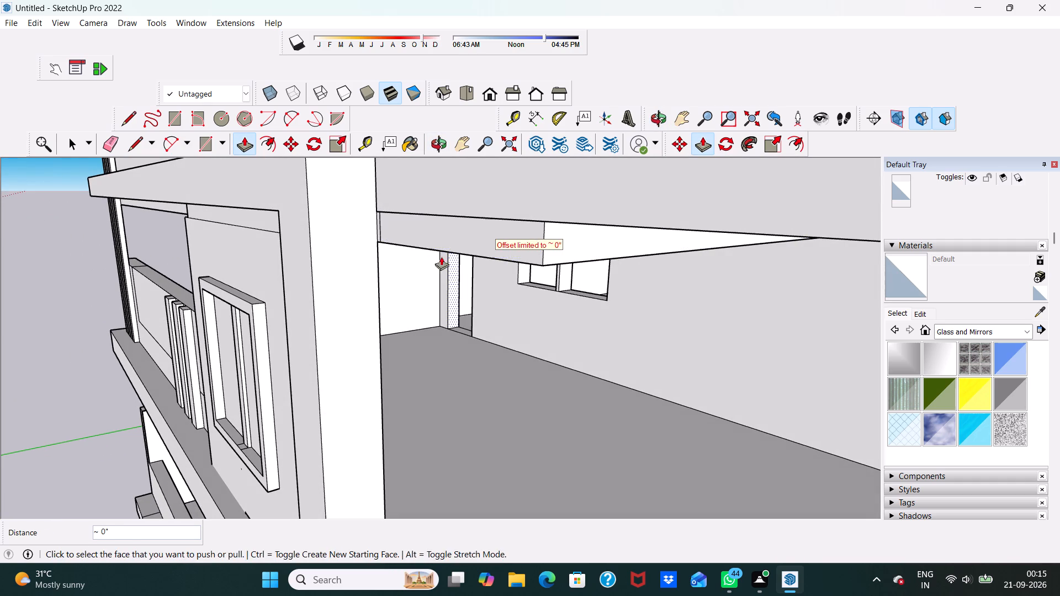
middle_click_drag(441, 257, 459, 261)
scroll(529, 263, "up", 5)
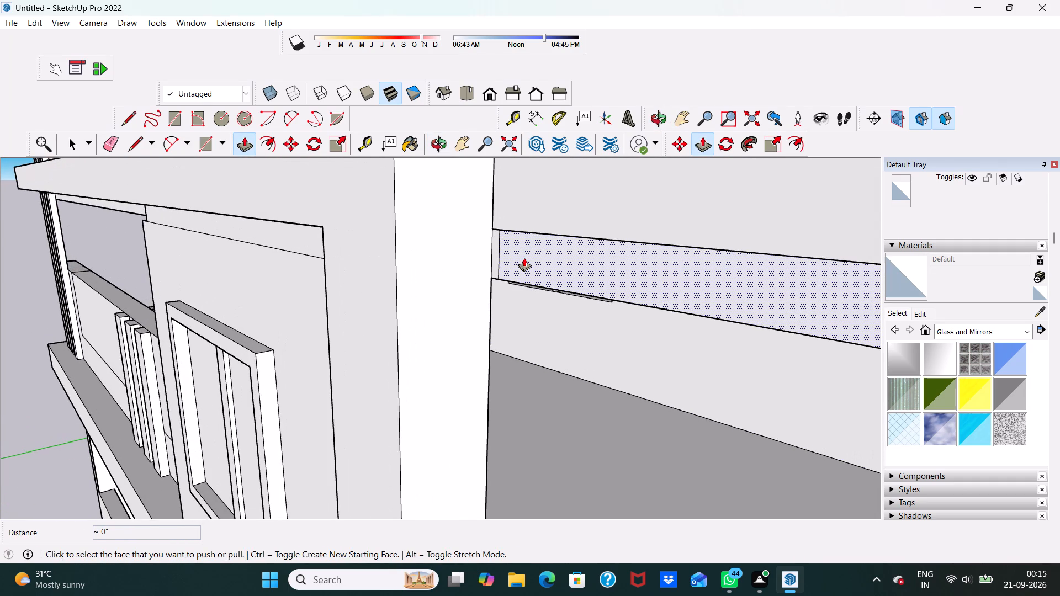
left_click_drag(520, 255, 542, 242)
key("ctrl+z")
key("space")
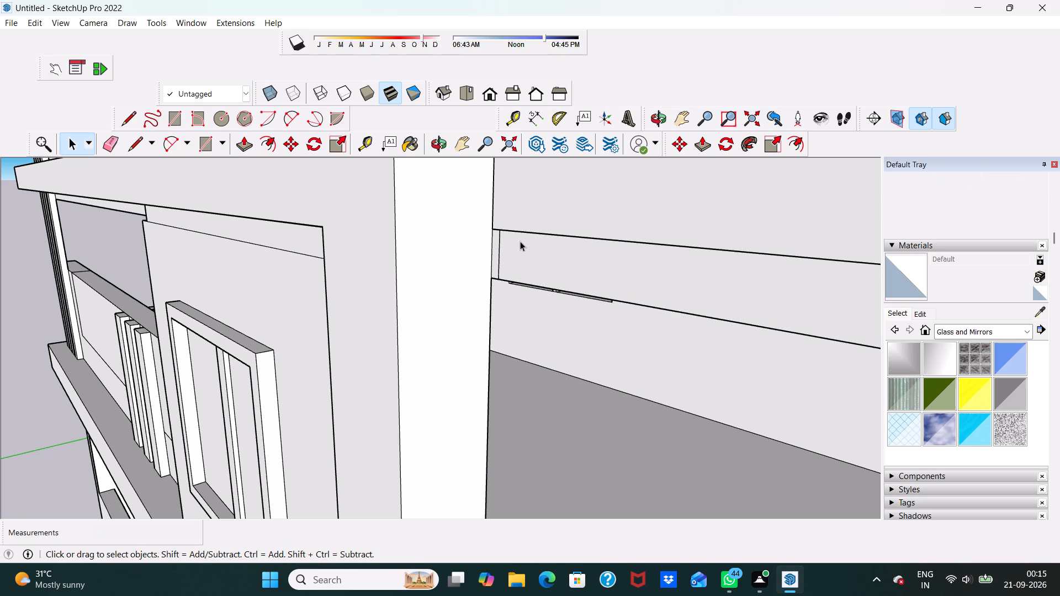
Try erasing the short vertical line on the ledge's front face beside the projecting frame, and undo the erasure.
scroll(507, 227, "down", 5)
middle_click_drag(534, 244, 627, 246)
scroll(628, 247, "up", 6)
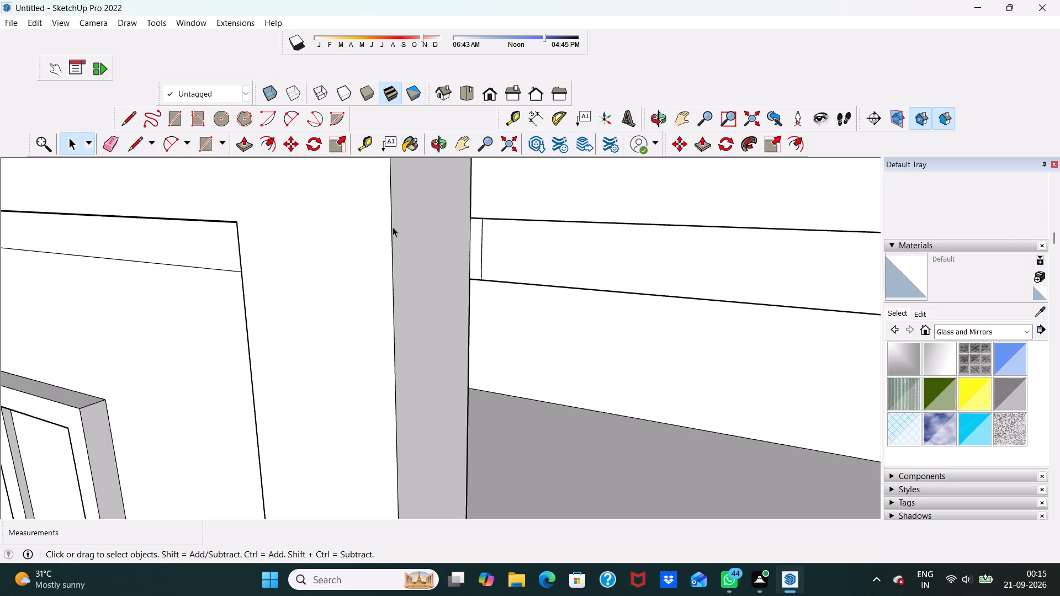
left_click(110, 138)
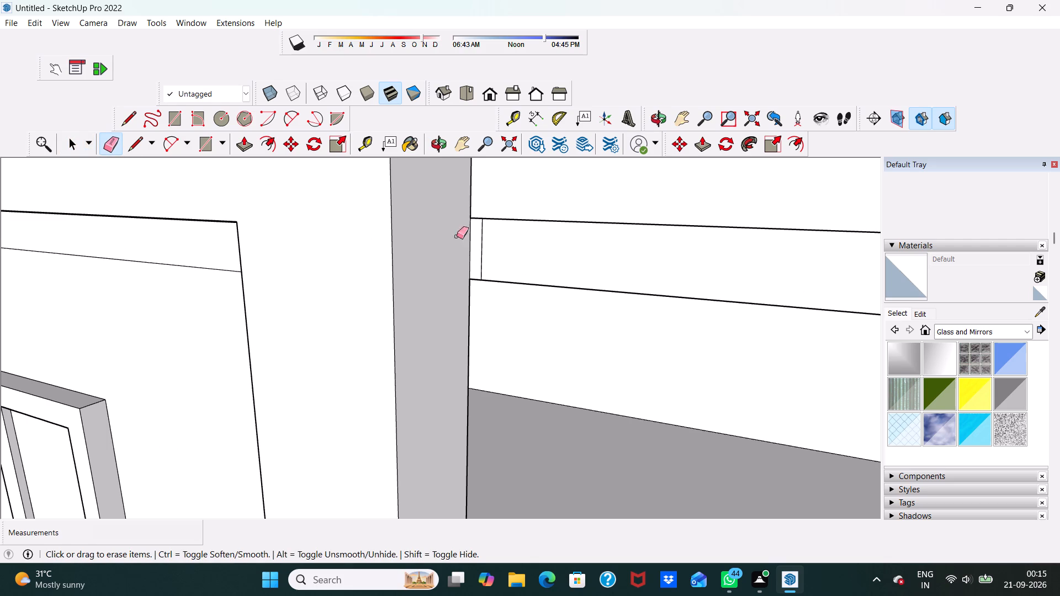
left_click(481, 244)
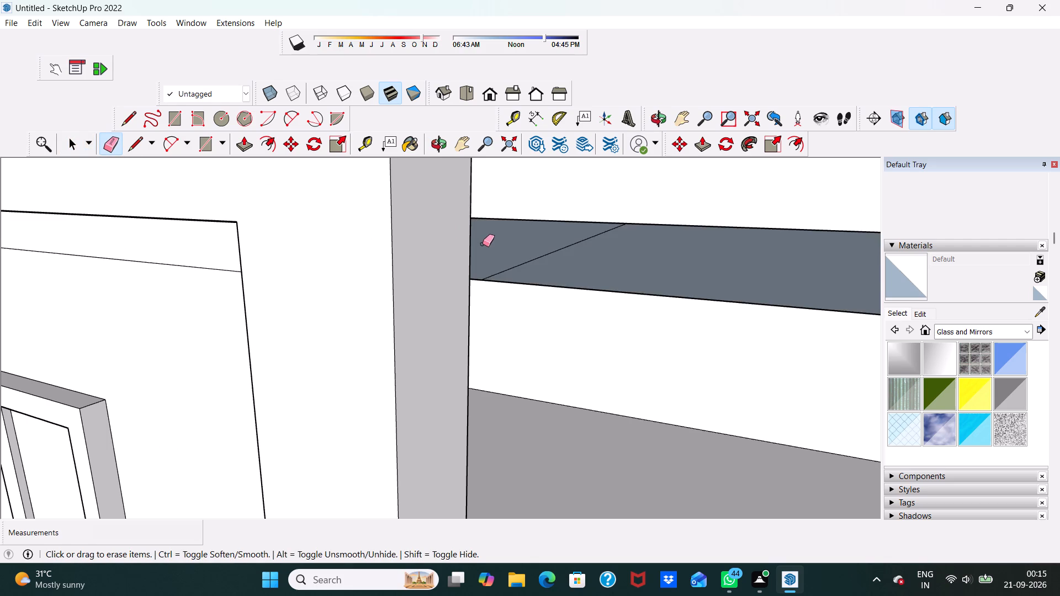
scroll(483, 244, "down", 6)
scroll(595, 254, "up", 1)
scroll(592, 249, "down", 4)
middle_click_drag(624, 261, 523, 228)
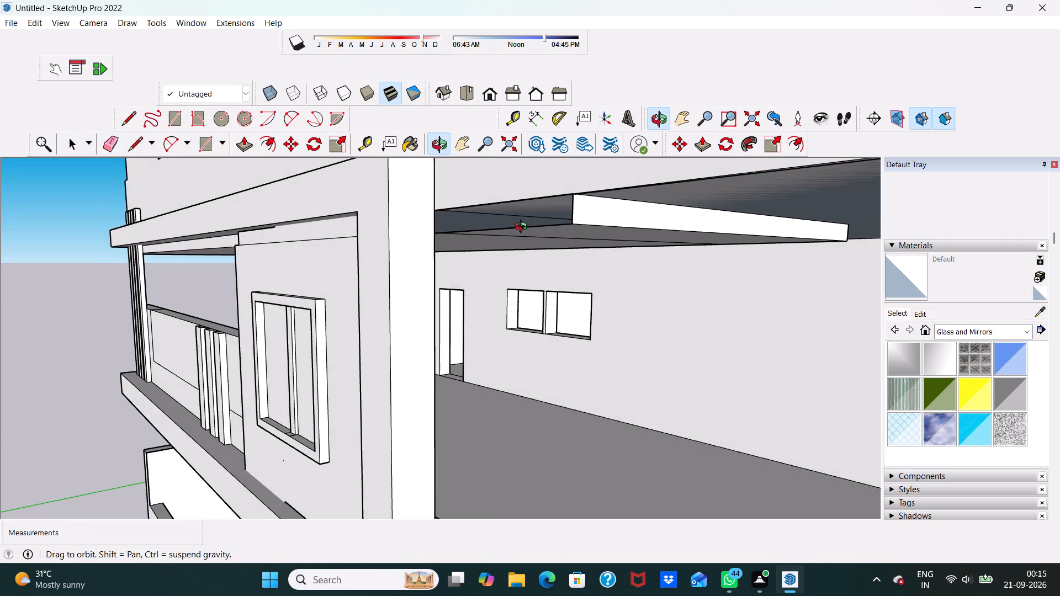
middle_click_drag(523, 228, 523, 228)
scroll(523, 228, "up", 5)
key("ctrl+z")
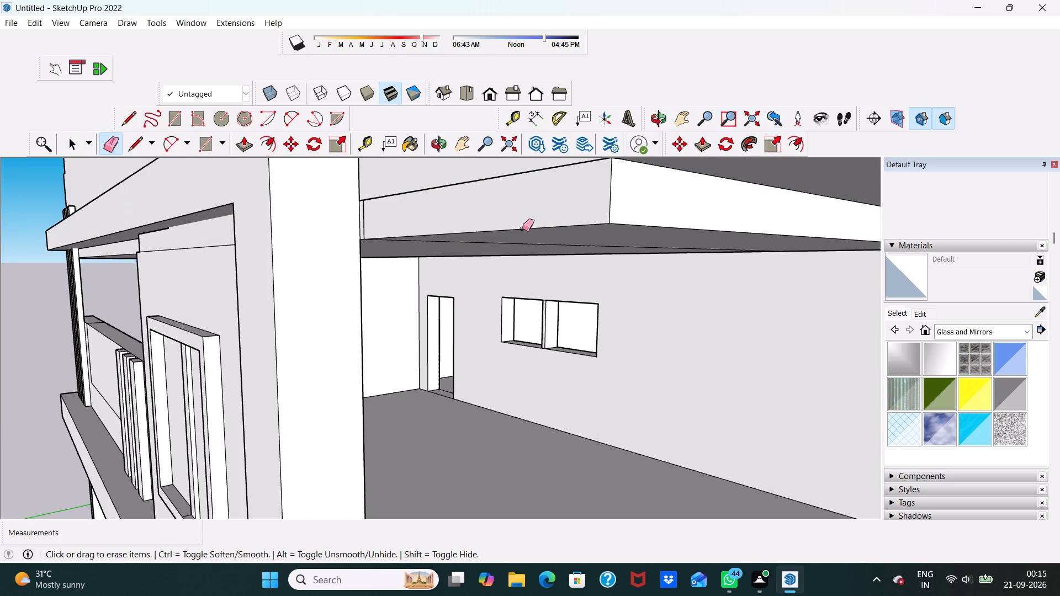
Draw a rectangle about 17' 8" by 6' 7" across the wall opening, from the projecting frame to the opening's far lower corner.
key("space")
left_click(169, 115)
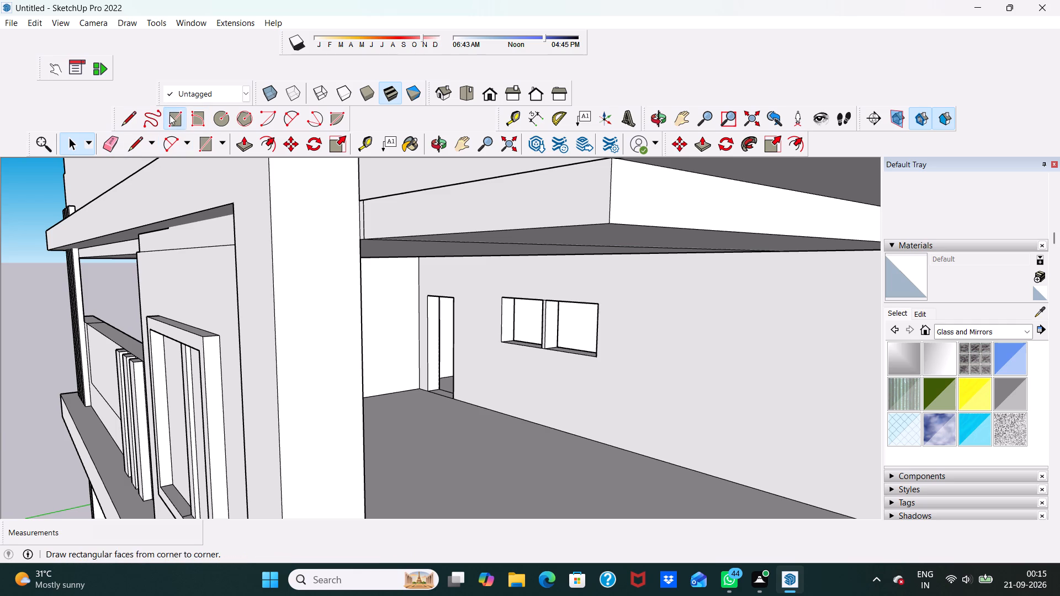
scroll(335, 186, "down", 4)
scroll(361, 196, "up", 8)
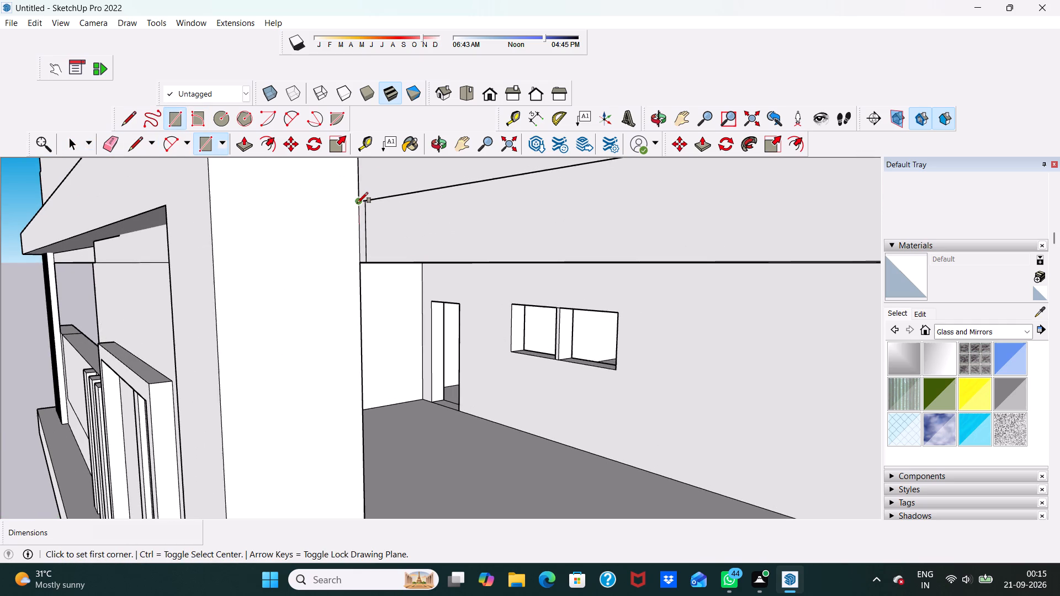
left_click(357, 203)
scroll(358, 206, "down", 5)
scroll(438, 227, "down", 14)
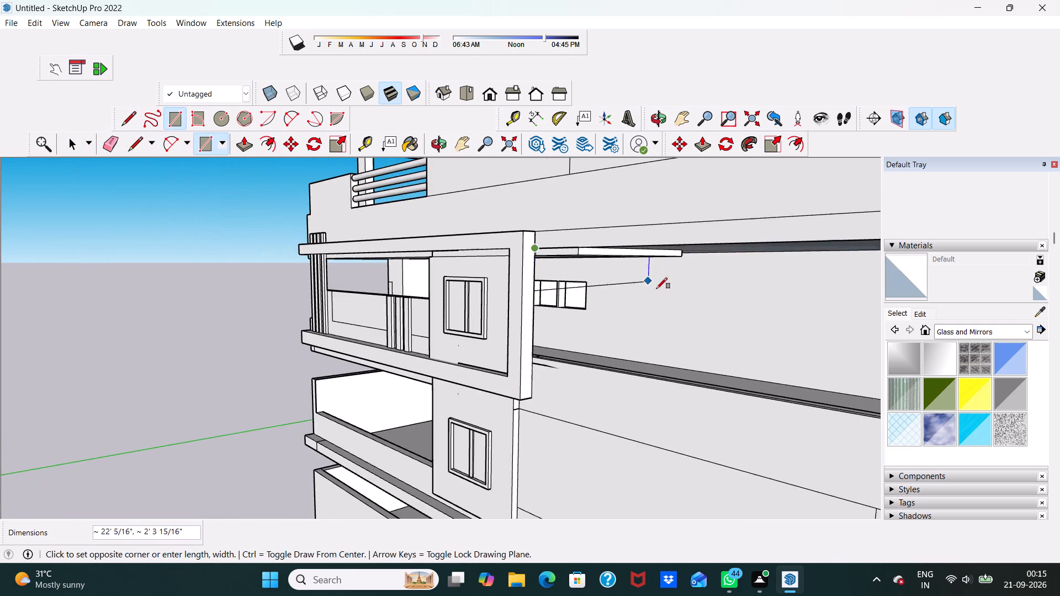
scroll(691, 318, "down", 4)
scroll(812, 390, "up", 2)
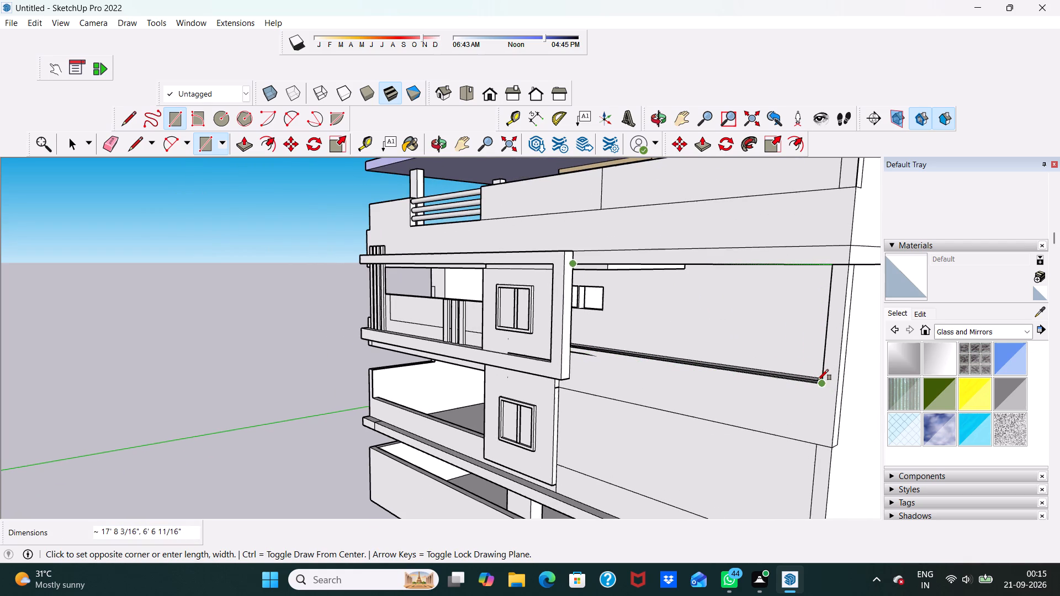
left_click(821, 384)
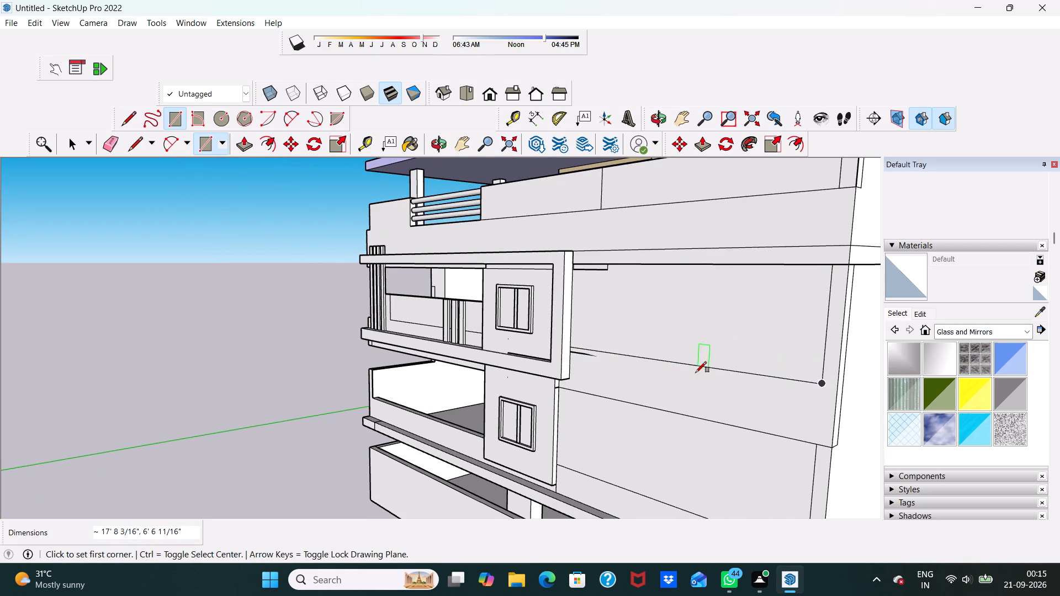
key("space")
Erase the leftover vertical line and short horizontal line on the side wall around the corner from the infilled opening.
middle_click_drag(470, 391, 635, 401)
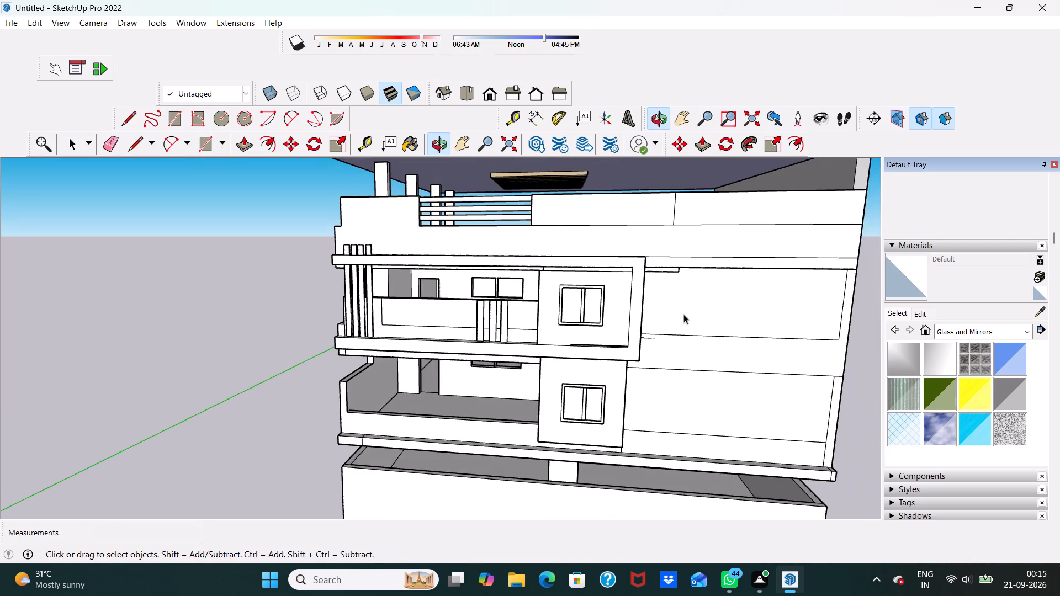
scroll(685, 274, "up", 11)
scroll(680, 274, "down", 2)
middle_click(680, 274)
scroll(680, 274, "up", 1)
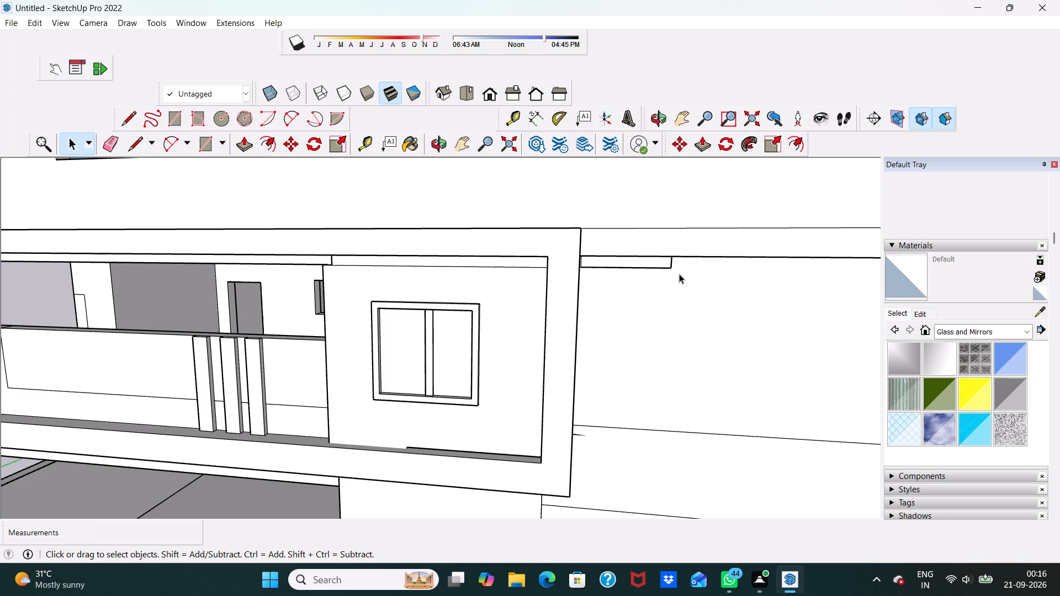
scroll(679, 274, "up", 3)
scroll(679, 274, "down", 5)
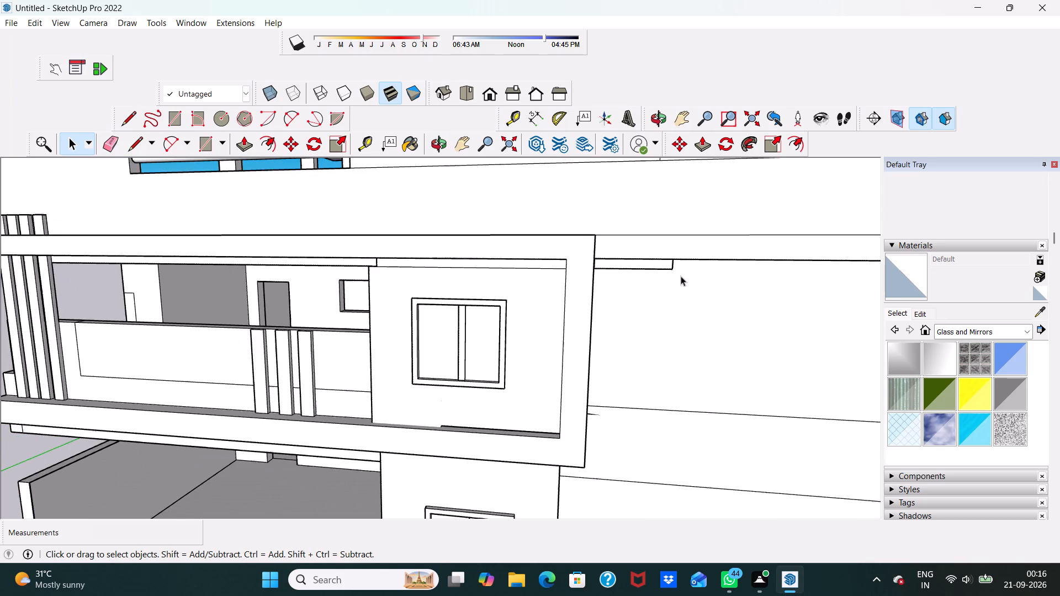
scroll(712, 292, "up", 1)
scroll(702, 279, "down", 3)
middle_click_drag(701, 283, 451, 214)
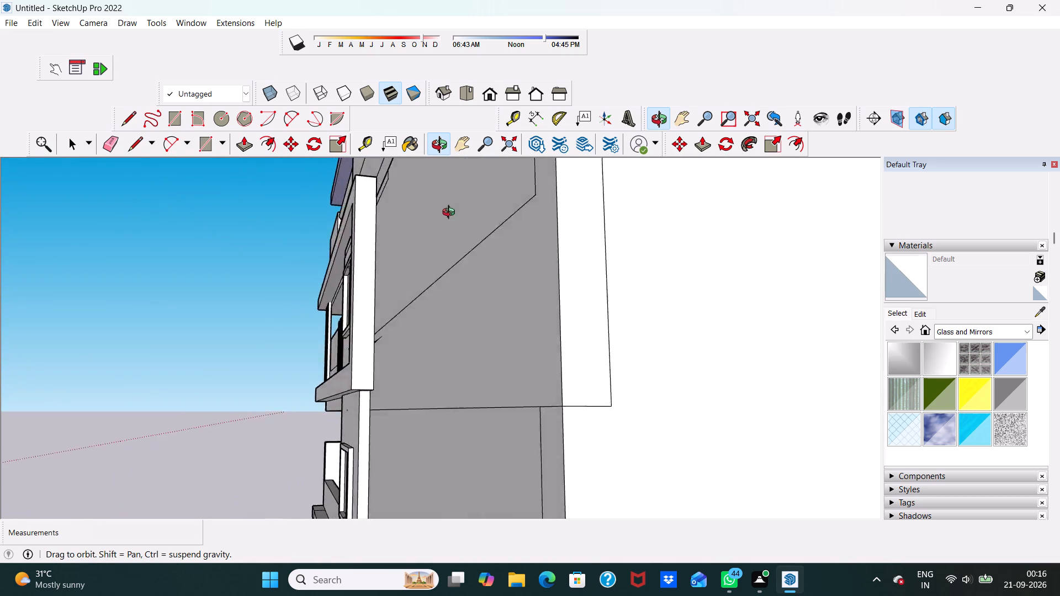
middle_click_drag(451, 214, 422, 229)
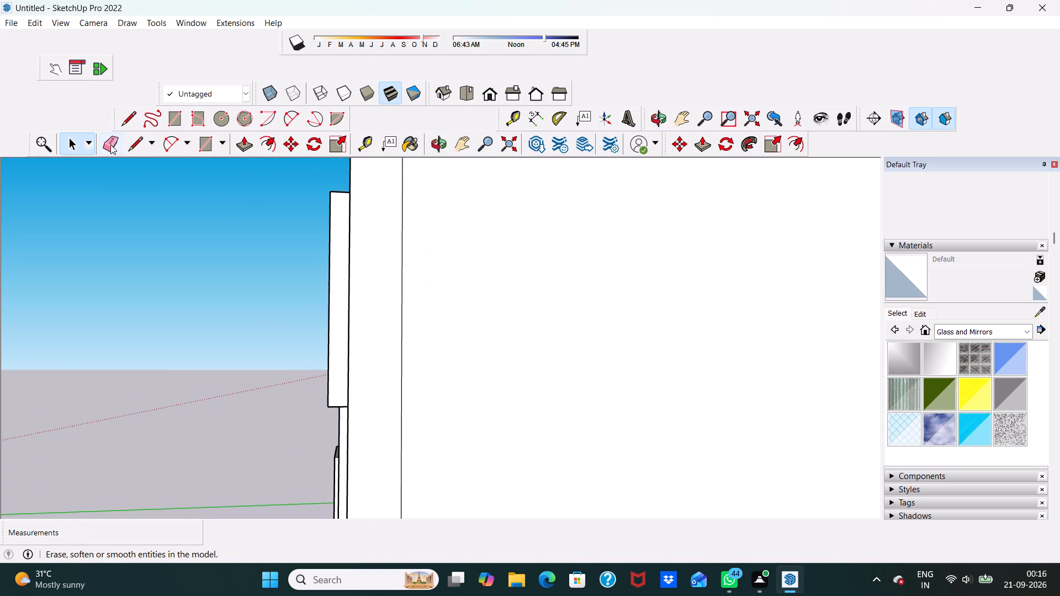
left_click(108, 143)
left_click(405, 257)
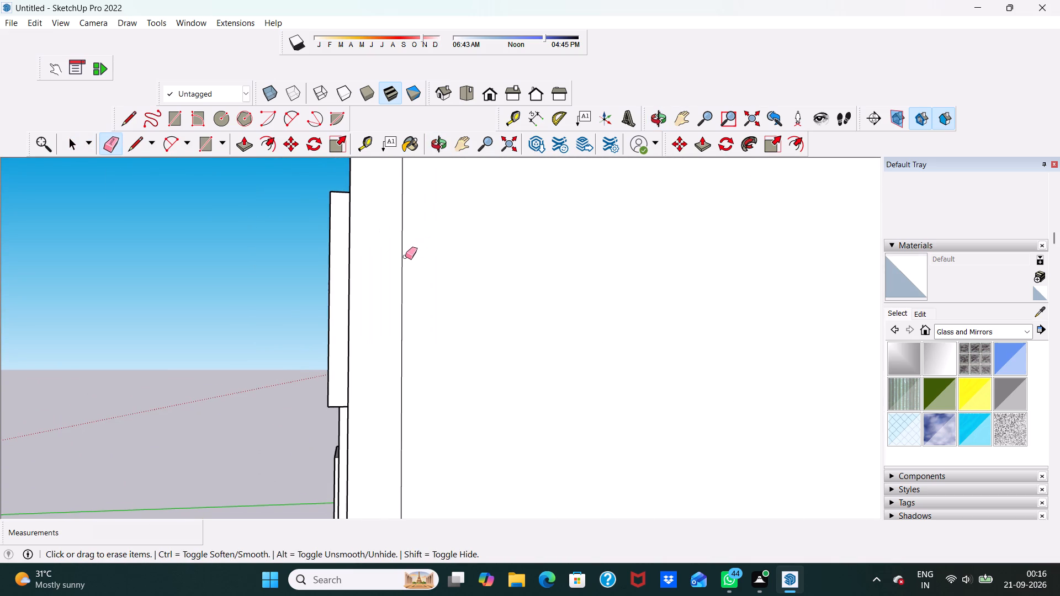
left_click(401, 259)
scroll(386, 265, "down", 3)
middle_click_drag(385, 266, 459, 252)
scroll(464, 345, "up", 2)
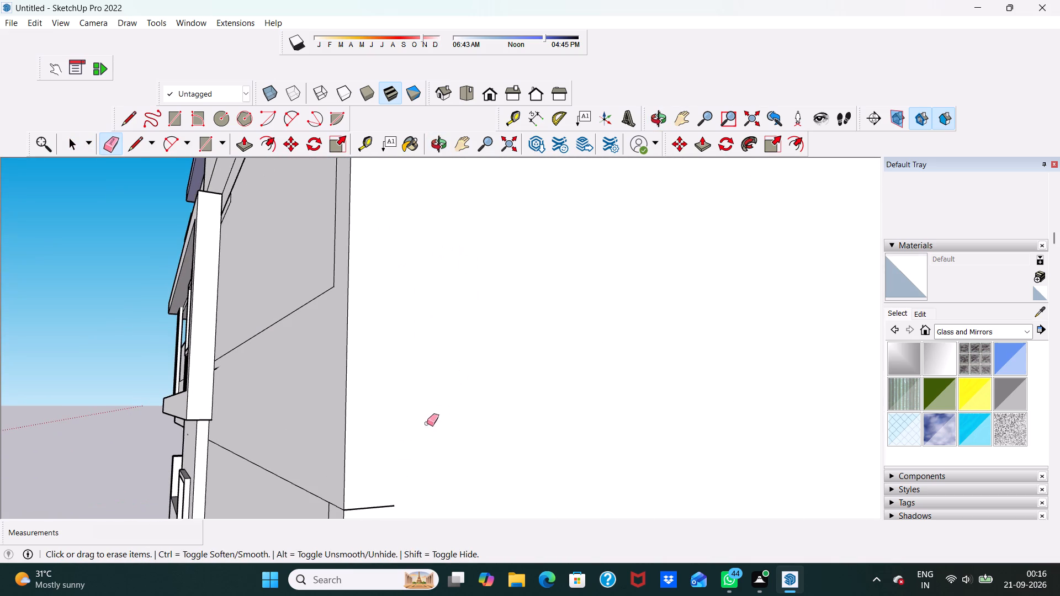
left_click(364, 507)
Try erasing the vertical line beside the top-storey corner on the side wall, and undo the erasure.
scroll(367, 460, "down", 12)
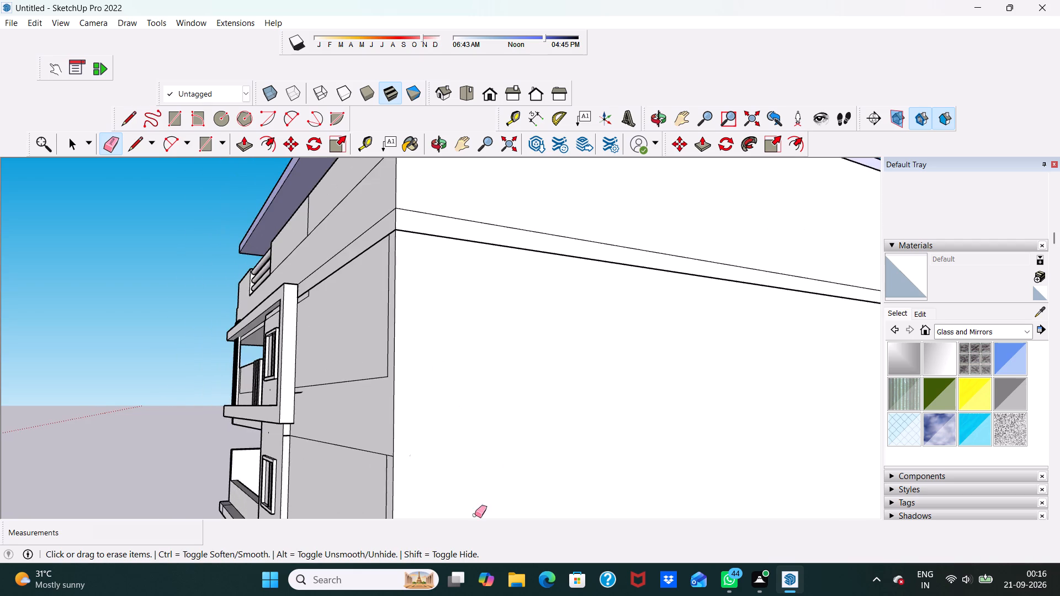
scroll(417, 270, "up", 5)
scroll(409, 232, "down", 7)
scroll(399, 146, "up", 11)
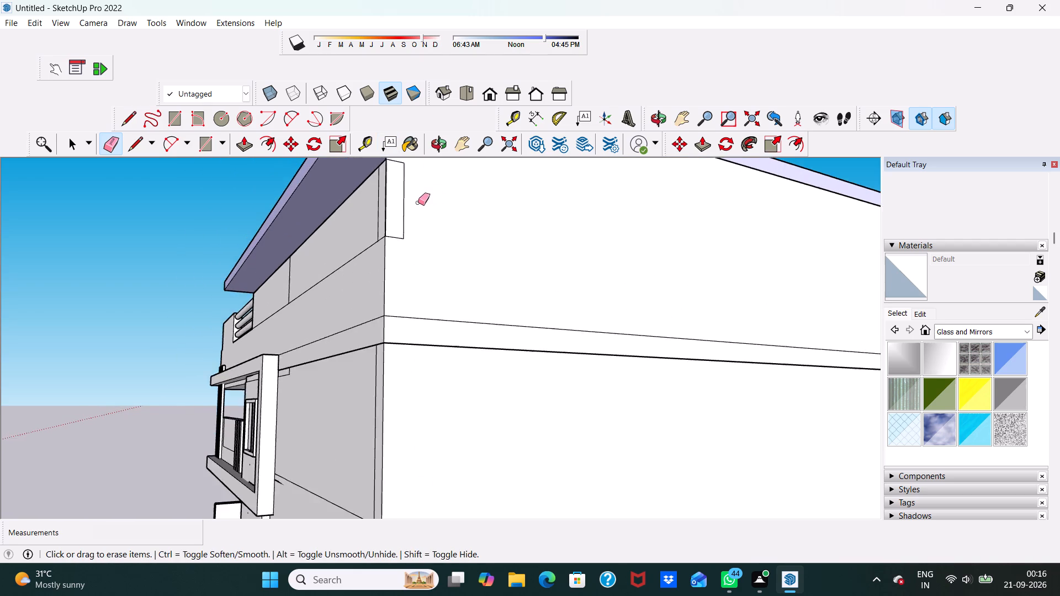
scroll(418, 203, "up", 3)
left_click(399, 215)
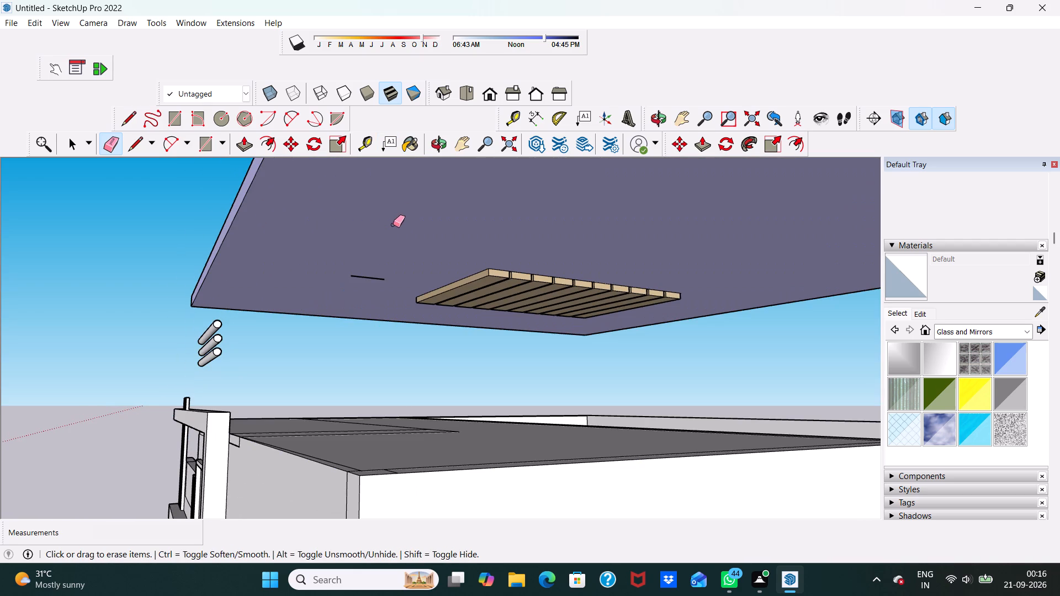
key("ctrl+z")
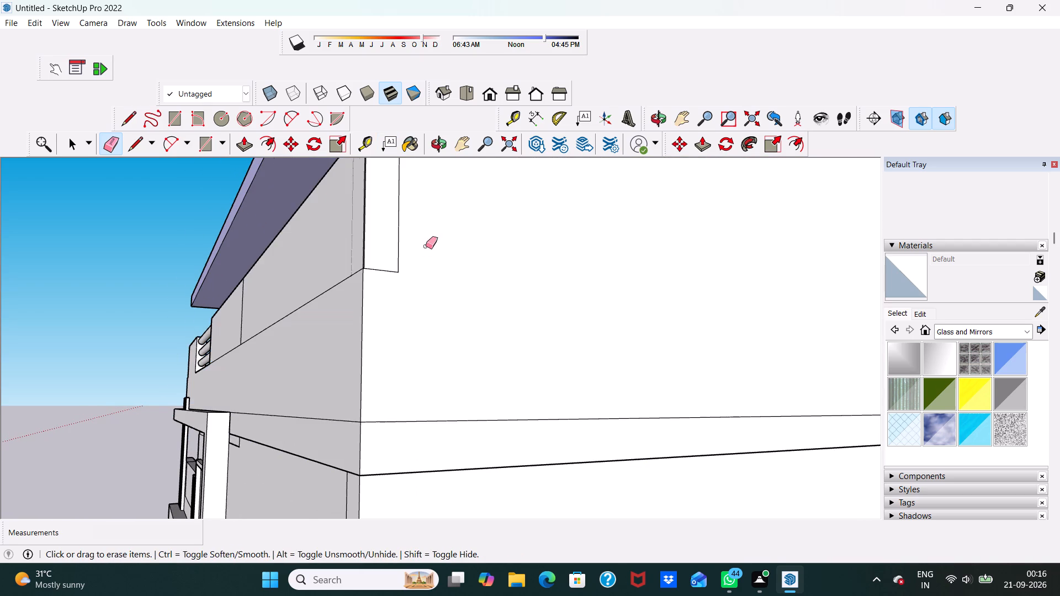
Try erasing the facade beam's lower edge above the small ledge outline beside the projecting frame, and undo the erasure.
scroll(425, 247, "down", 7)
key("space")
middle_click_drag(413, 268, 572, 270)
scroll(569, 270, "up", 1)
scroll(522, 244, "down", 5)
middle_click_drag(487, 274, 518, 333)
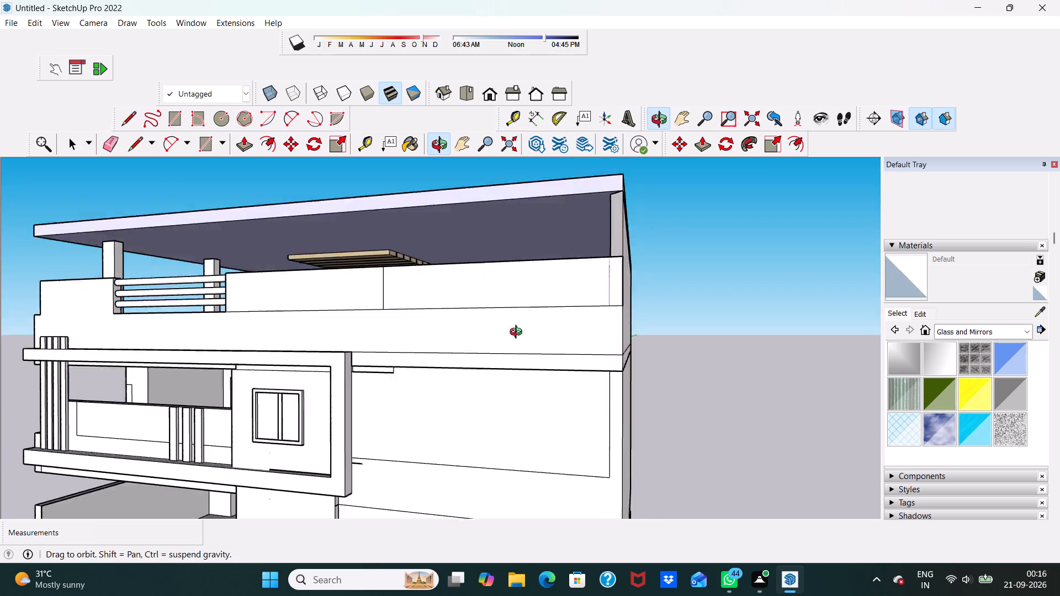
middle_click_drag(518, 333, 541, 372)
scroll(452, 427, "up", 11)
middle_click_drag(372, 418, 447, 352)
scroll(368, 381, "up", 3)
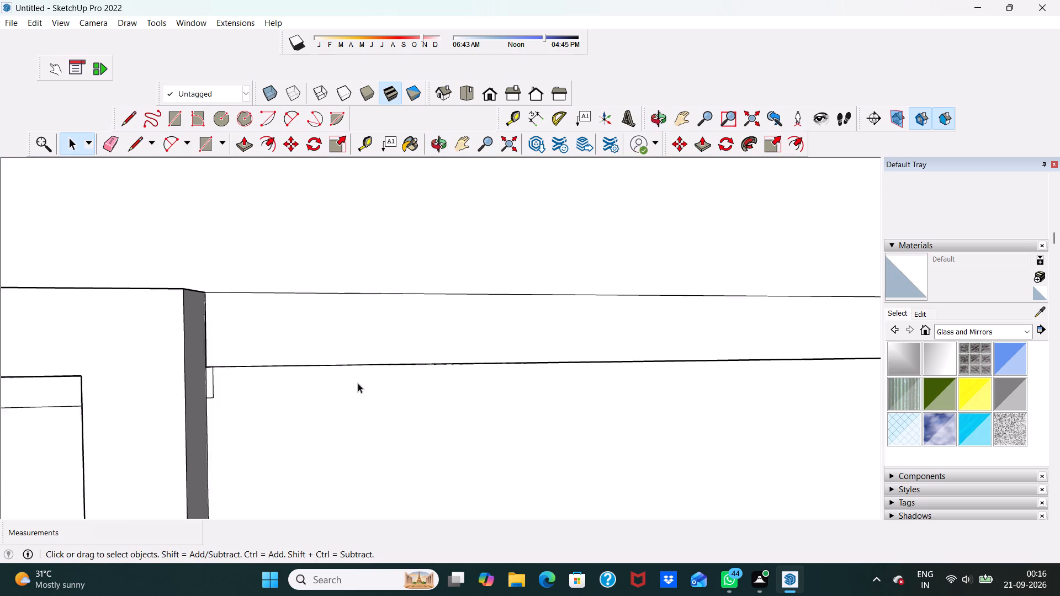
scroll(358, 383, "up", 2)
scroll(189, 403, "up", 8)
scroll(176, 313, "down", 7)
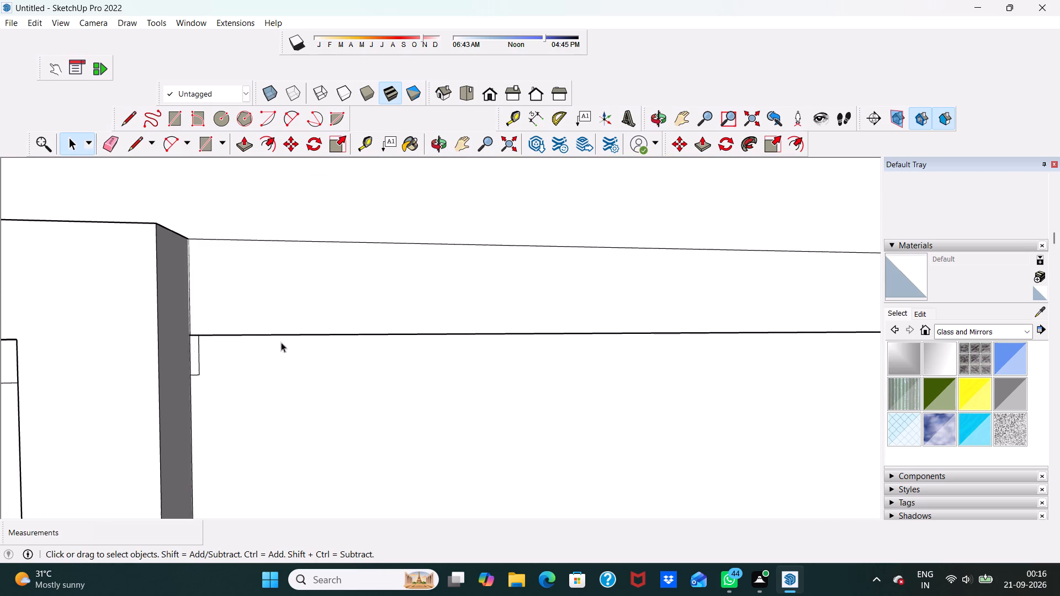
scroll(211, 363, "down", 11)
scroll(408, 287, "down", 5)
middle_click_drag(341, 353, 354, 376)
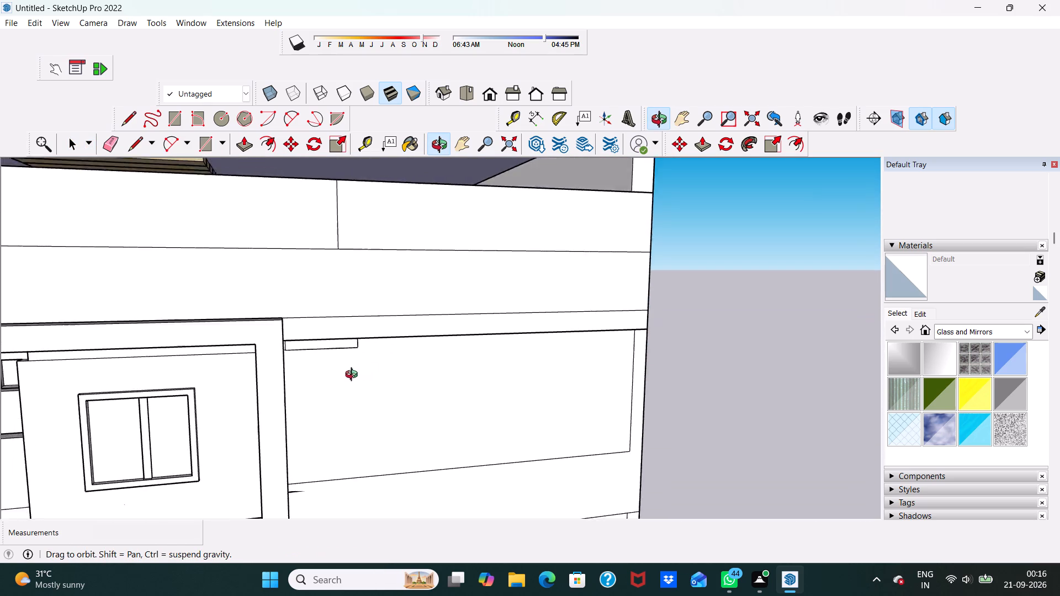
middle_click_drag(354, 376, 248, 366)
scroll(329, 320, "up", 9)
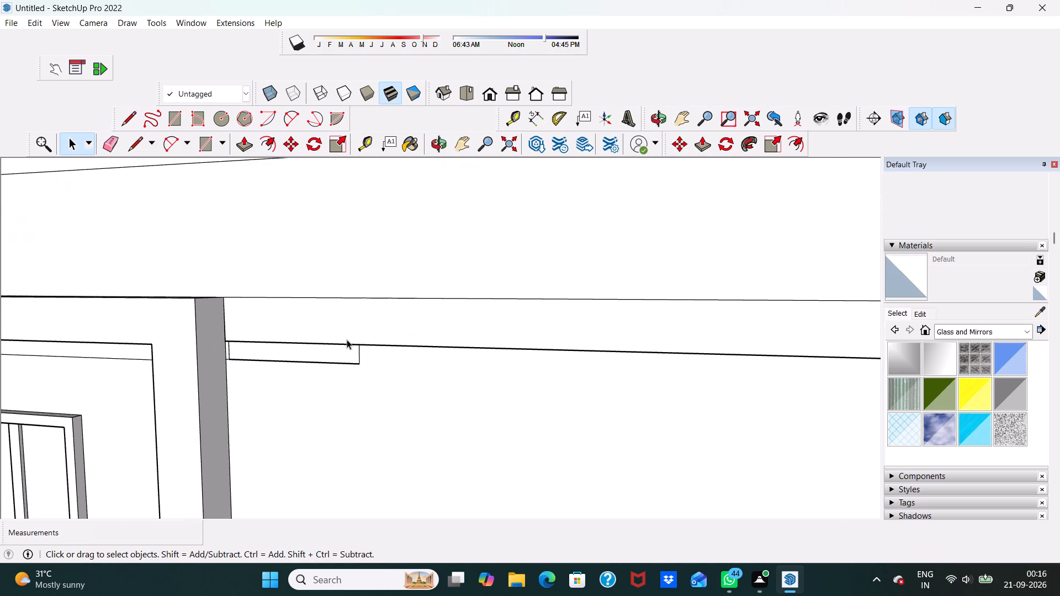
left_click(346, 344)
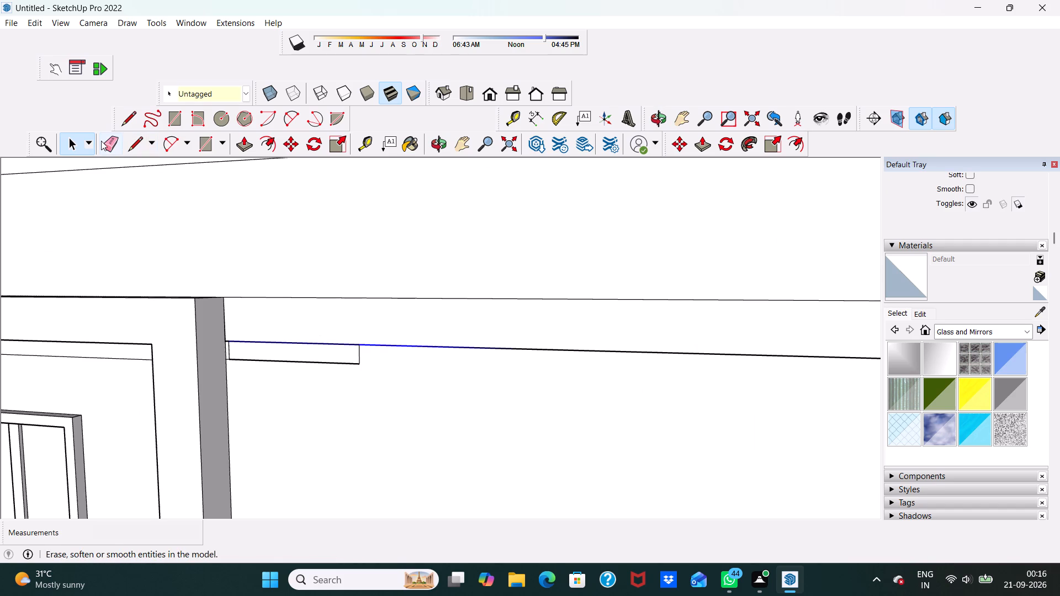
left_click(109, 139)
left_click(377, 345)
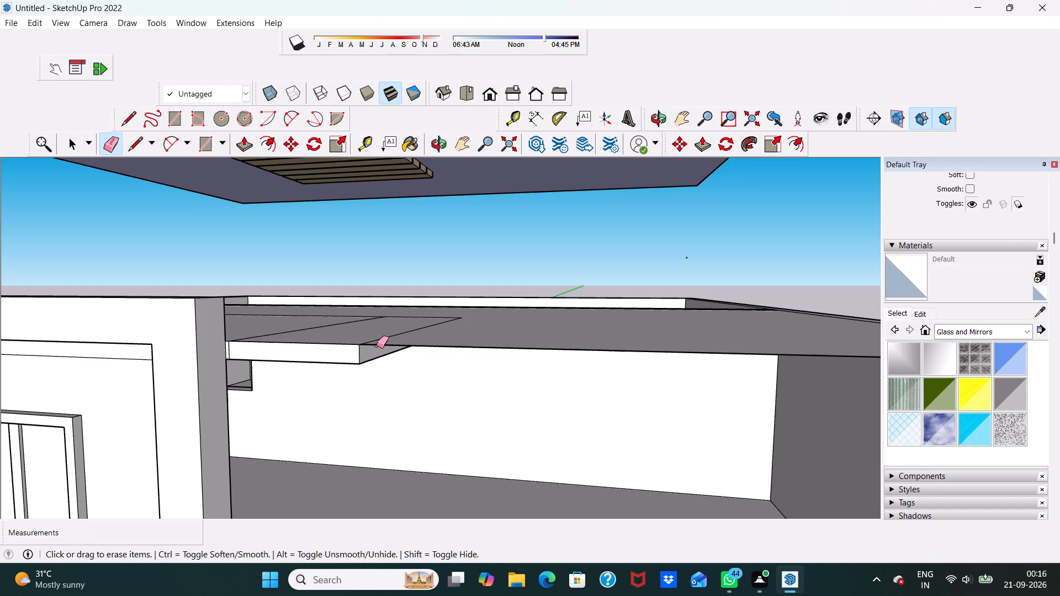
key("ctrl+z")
Erase the bottom and side lines of the small ledge outline on the infilled wall beside the projecting frame.
left_click_drag(394, 349, 391, 355)
scroll(392, 349, "down", 9)
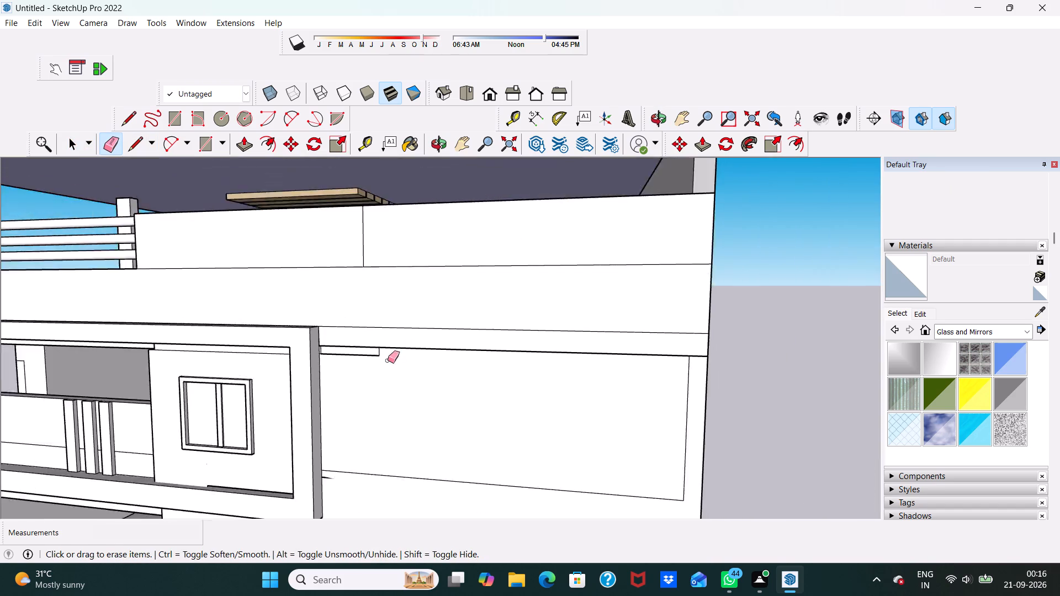
scroll(387, 360, "up", 4)
left_click_drag(353, 347, 350, 352)
scroll(350, 353, "up", 4)
left_click(349, 355)
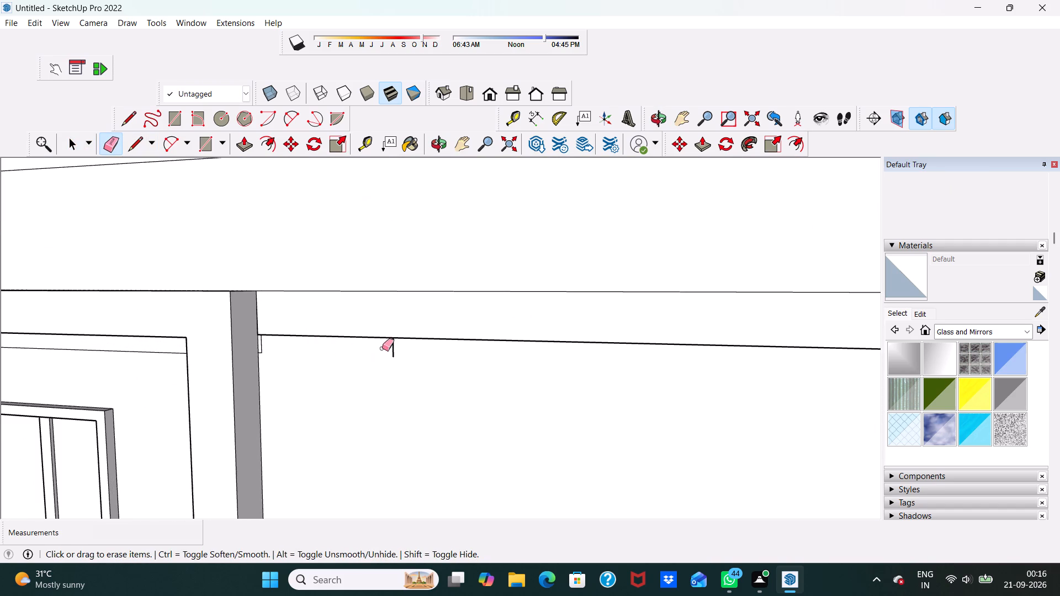
left_click(393, 345)
scroll(273, 331, "up", 1)
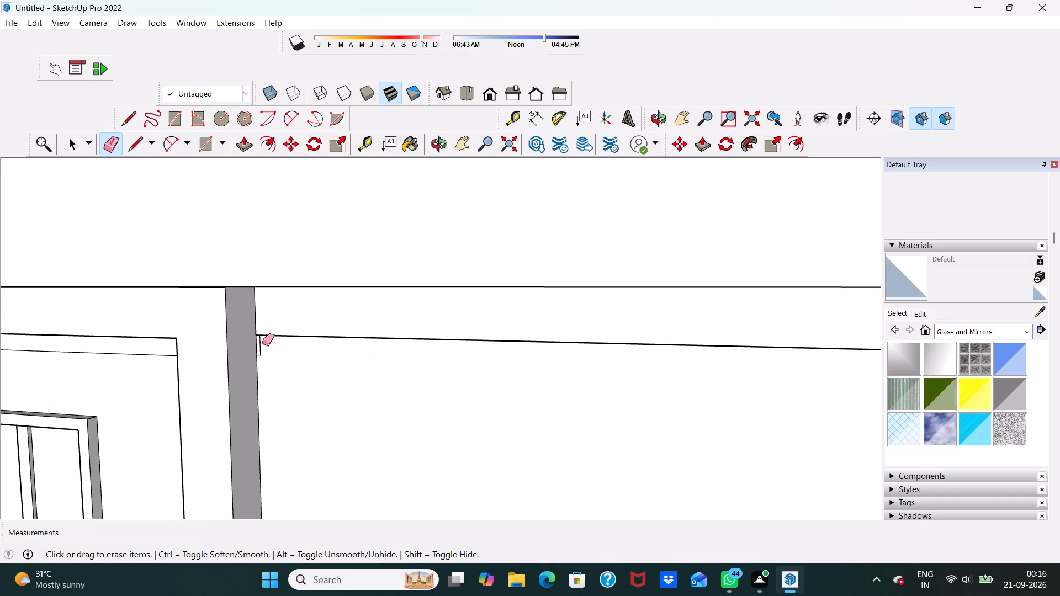
left_click(260, 345)
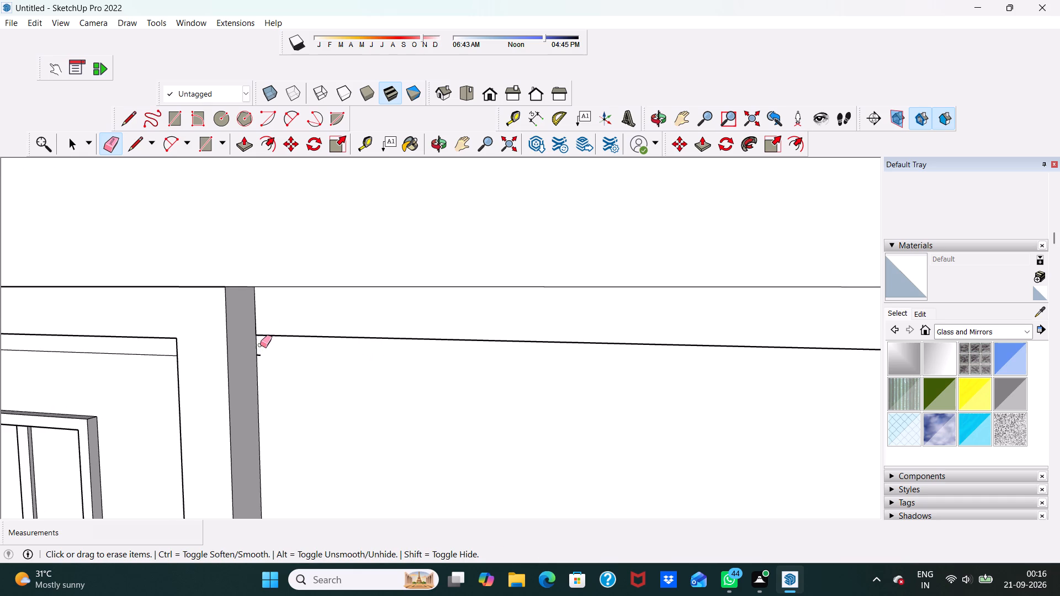
left_click(259, 353)
left_click(259, 354)
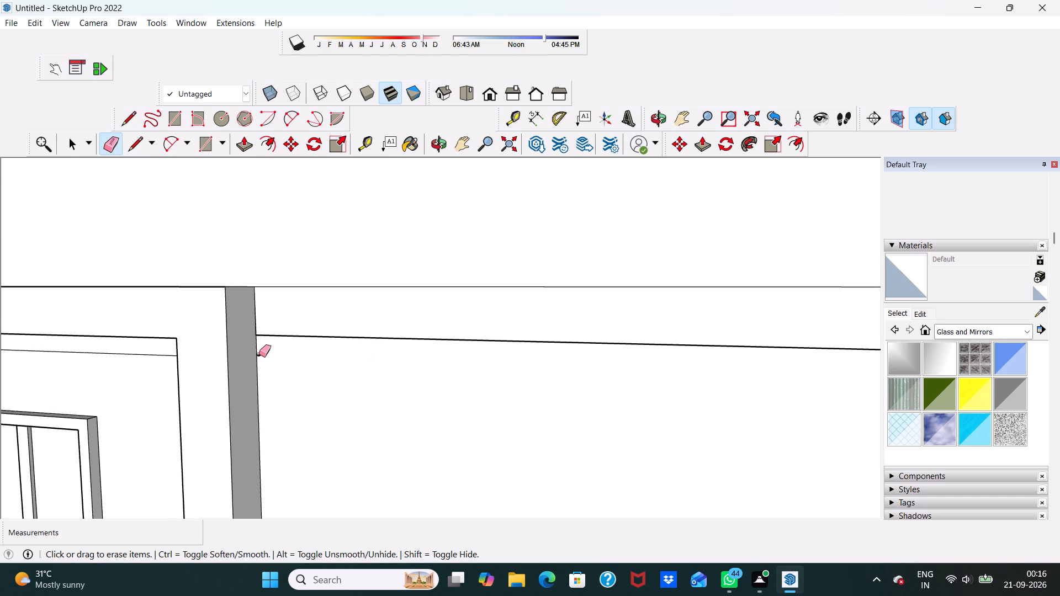
left_click(259, 354)
scroll(293, 335, "down", 4)
key("space")
Push/pull the ceiling face of the upper balcony by 5 3/16" to cover the stepped strip along its back edge.
middle_click_drag(312, 339, 573, 321)
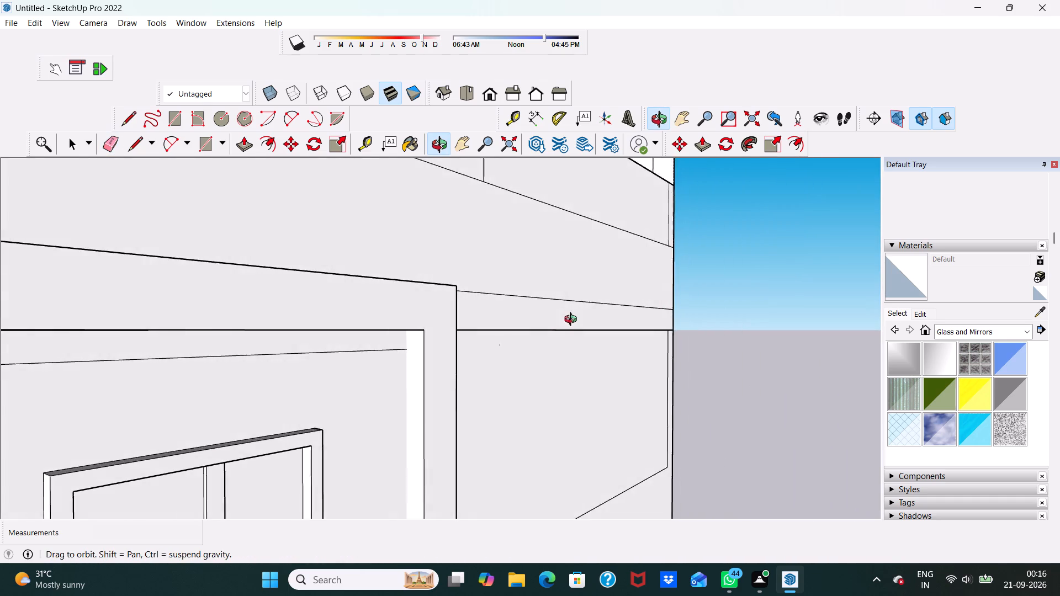
middle_click_drag(573, 321, 573, 321)
scroll(573, 310, "down", 11)
middle_click_drag(449, 371, 545, 251)
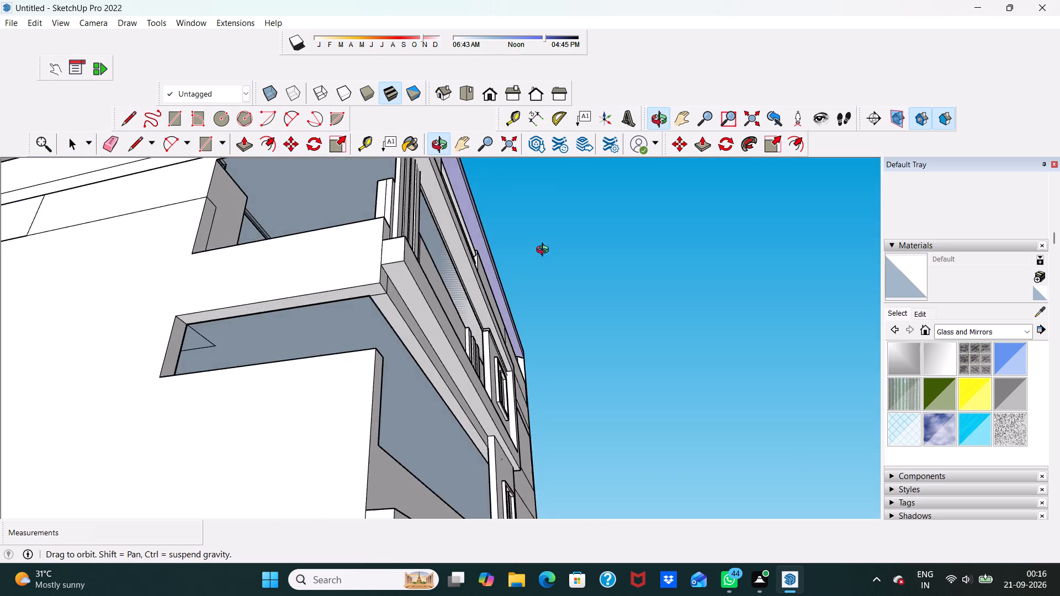
middle_click_drag(545, 251, 423, 315)
scroll(416, 314, "up", 4)
middle_click_drag(407, 313, 280, 299)
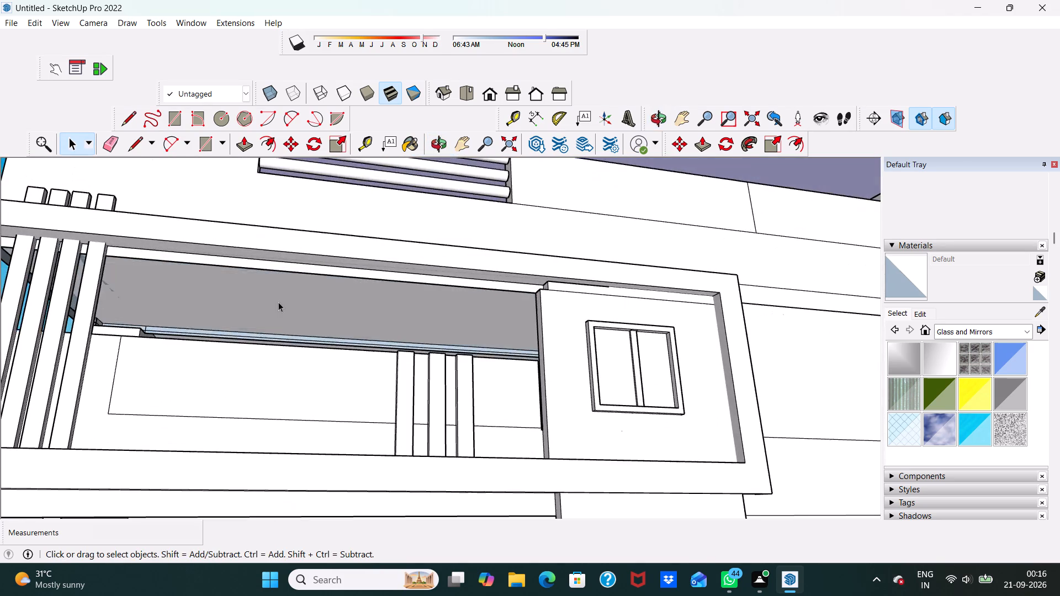
key("space")
scroll(286, 301, "up", 3)
key("space")
middle_click_drag(240, 295, 193, 330)
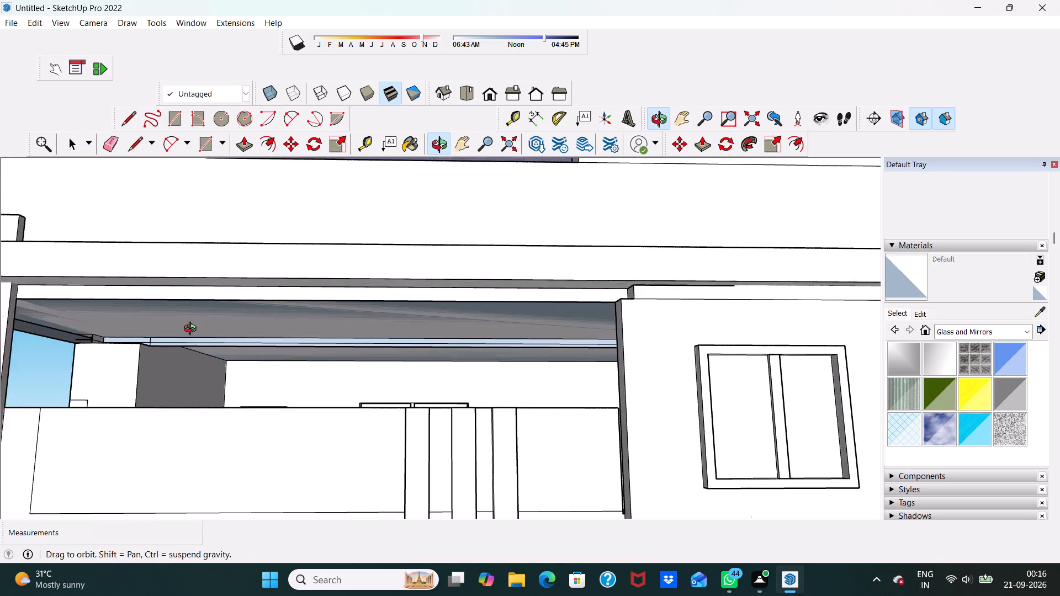
middle_click_drag(193, 330, 190, 327)
scroll(190, 327, "up", 12)
middle_click(219, 343)
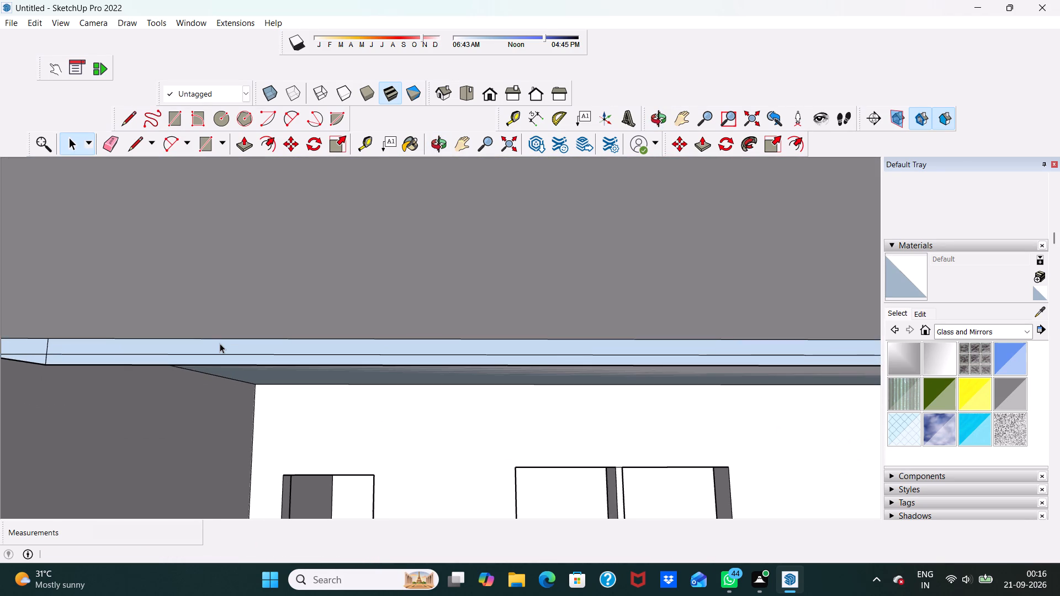
left_click(220, 343)
scroll(220, 348, "down", 2)
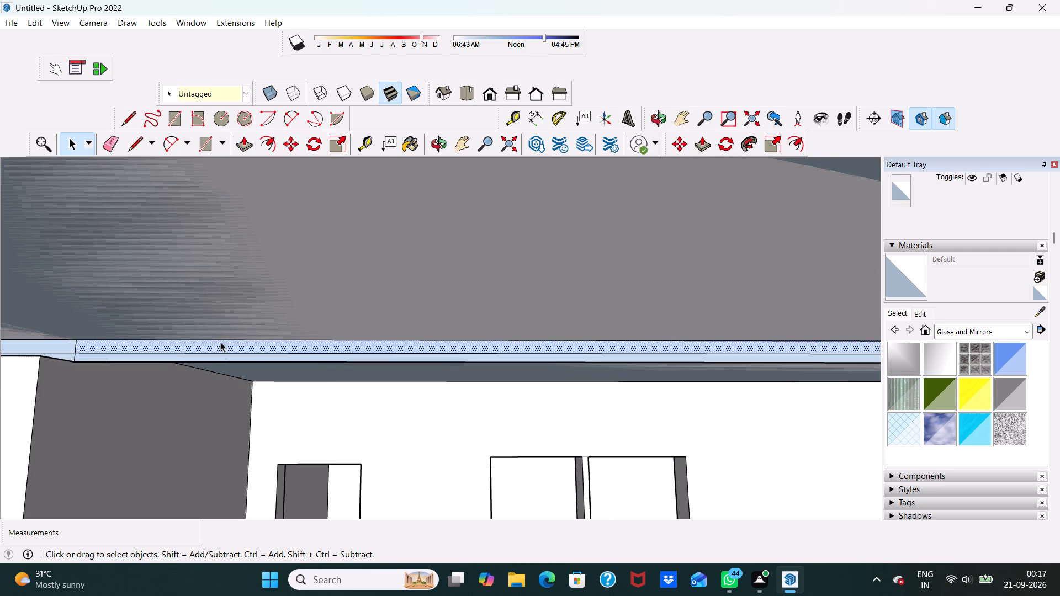
scroll(167, 298, "down", 6)
scroll(272, 314, "down", 5)
middle_click_drag(375, 334, 377, 334)
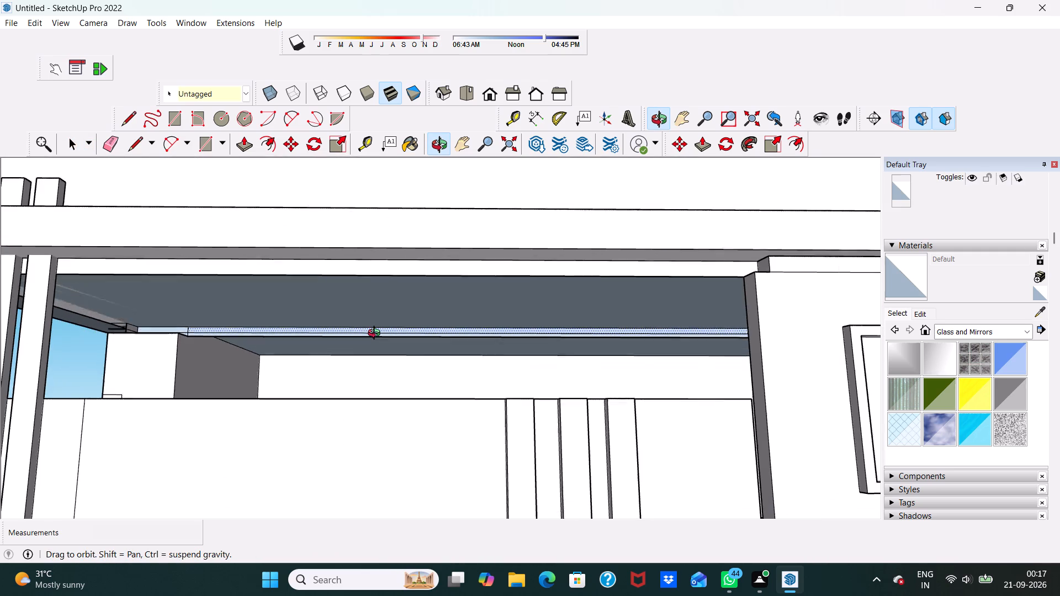
middle_click_drag(377, 334, 388, 300)
left_click(391, 272)
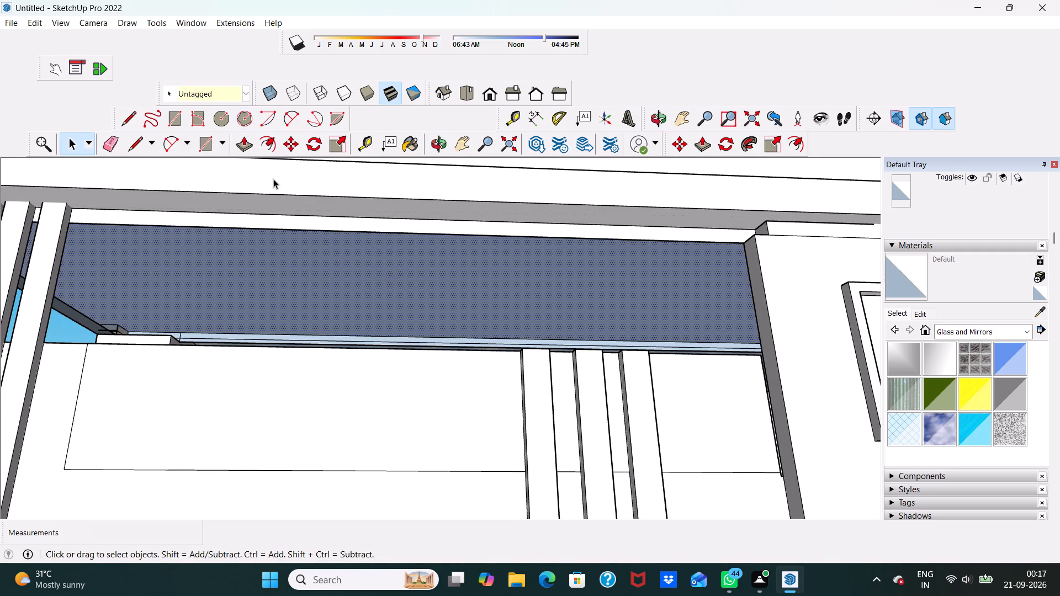
left_click(246, 142)
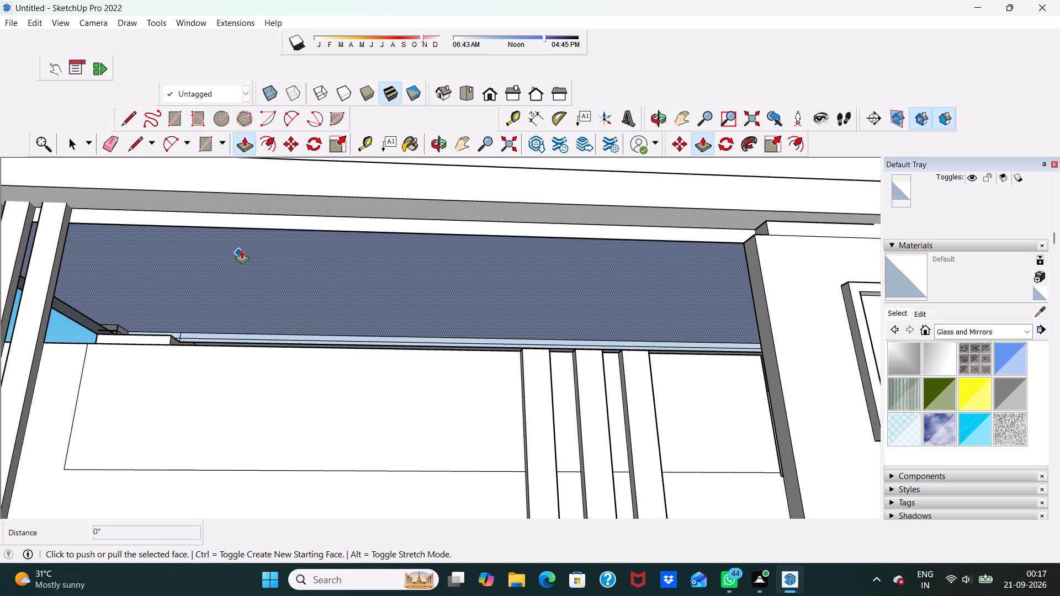
left_click(243, 249)
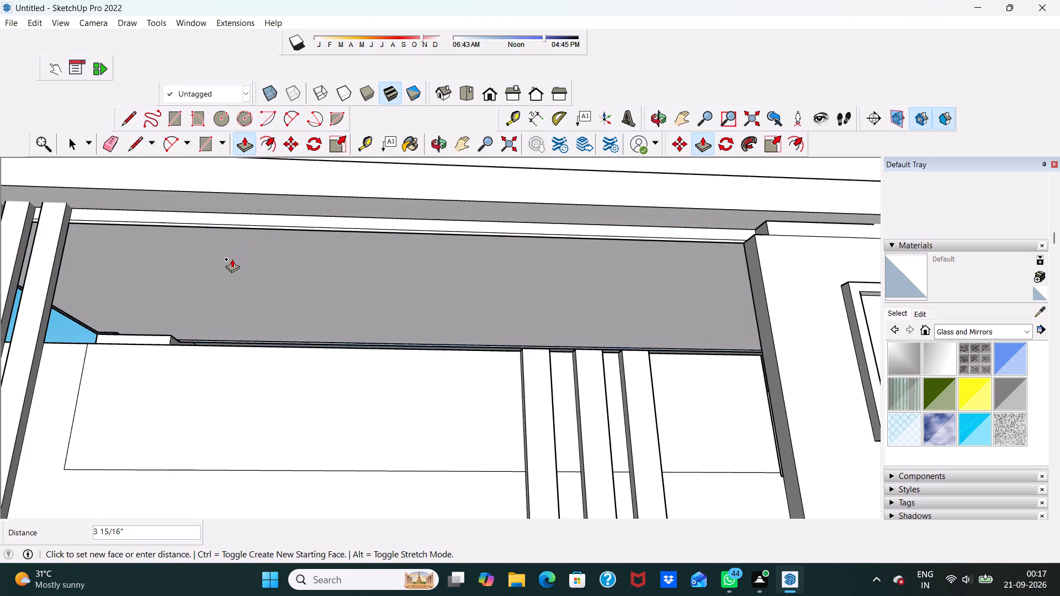
left_click(229, 261)
Erase the side and top lines of the small rectangular outline on the upper balcony's end wall beside the open corner.
scroll(278, 222, "down", 5)
middle_click_drag(286, 233, 215, 336)
scroll(214, 336, "up", 8)
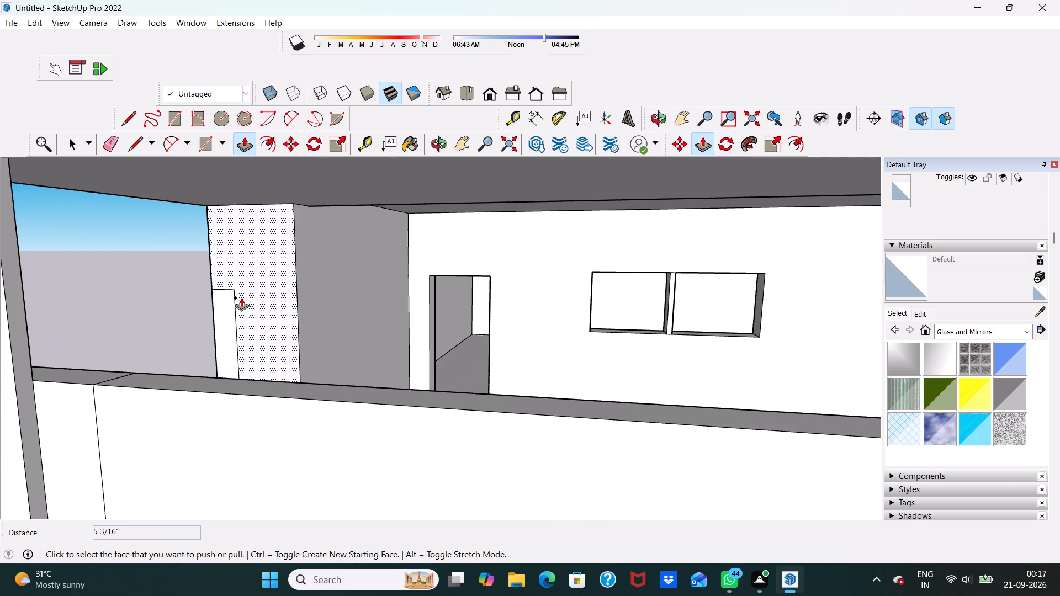
key("space")
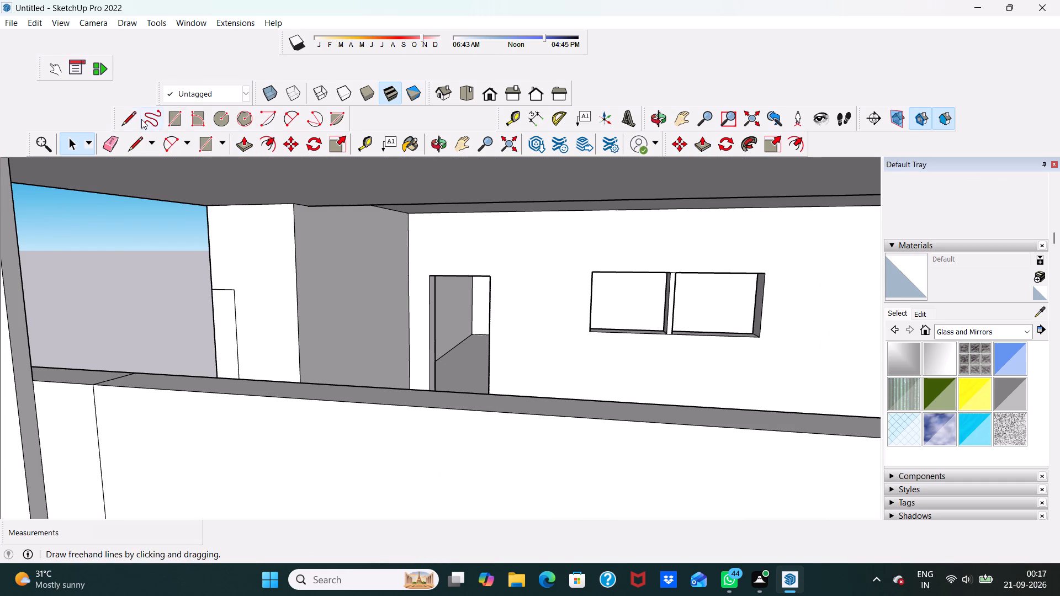
left_click(102, 143)
scroll(252, 303, "up", 6)
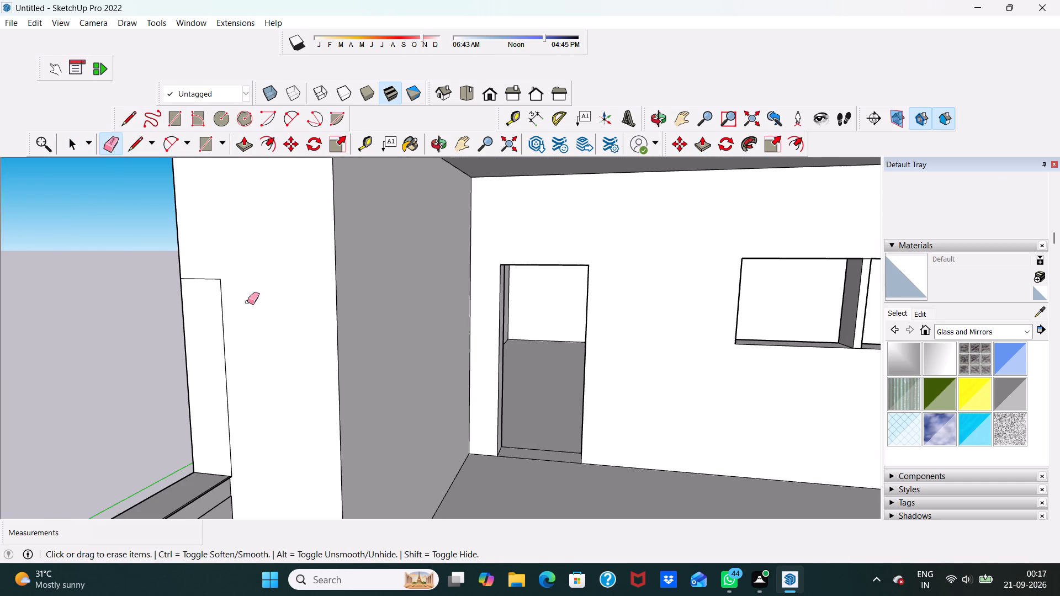
left_click(224, 325)
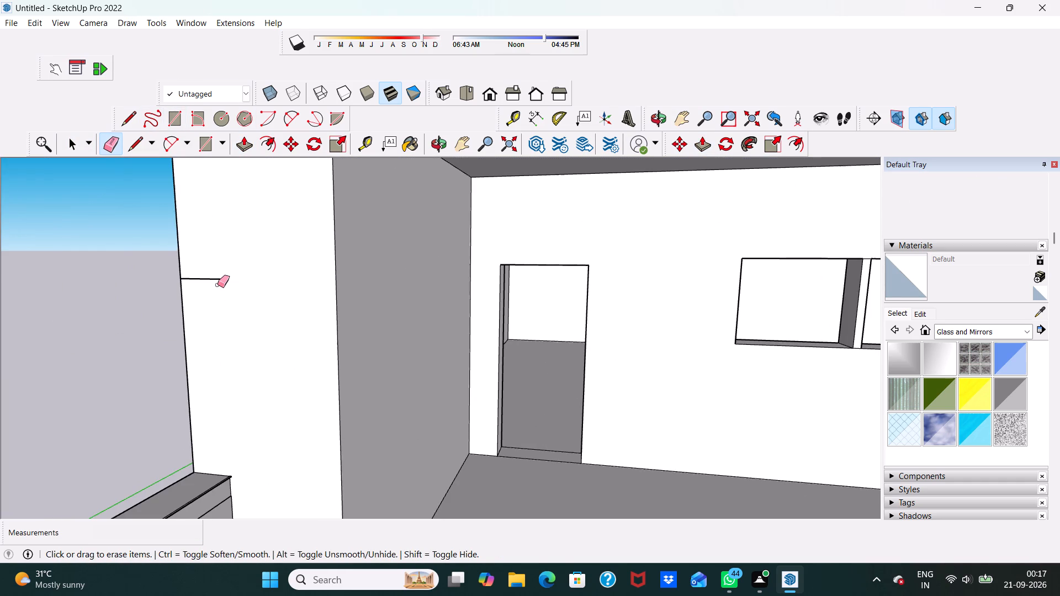
left_click(212, 277)
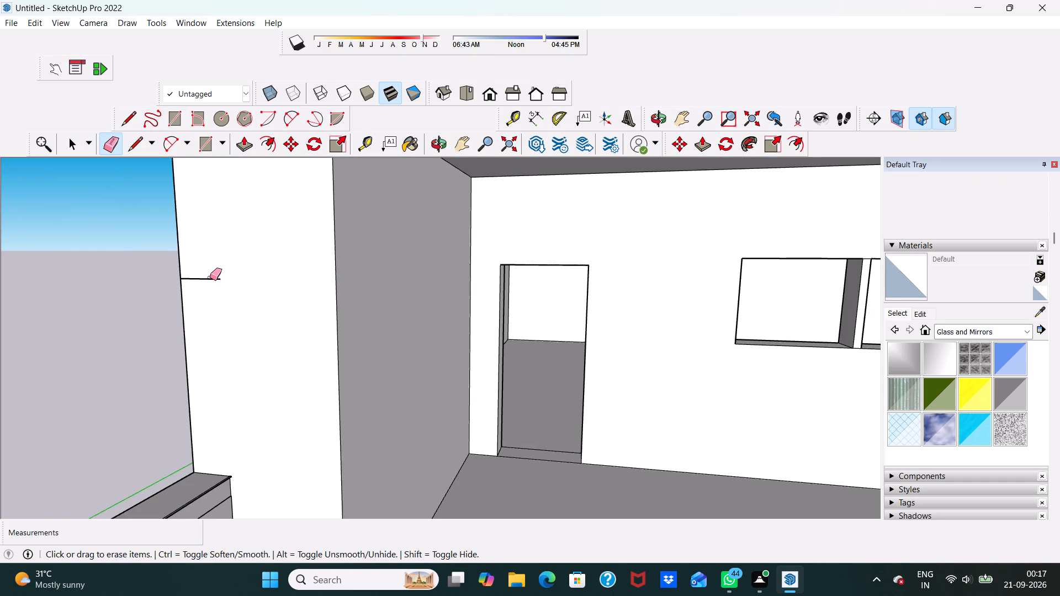
left_click(210, 278)
left_click(211, 281)
left_click(213, 280)
Erase the long horizontal line and the remaining small outline's side and bottom lines on the outer side wall beside the balcony.
scroll(213, 280, "down", 1)
middle_click_drag(215, 280, 410, 285)
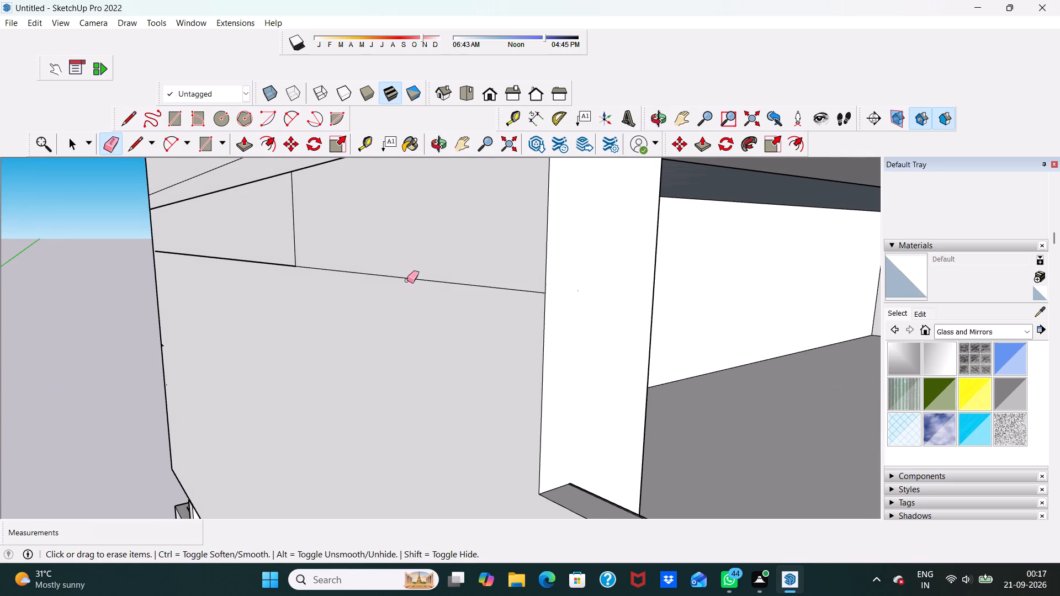
left_click(407, 280)
left_click(406, 278)
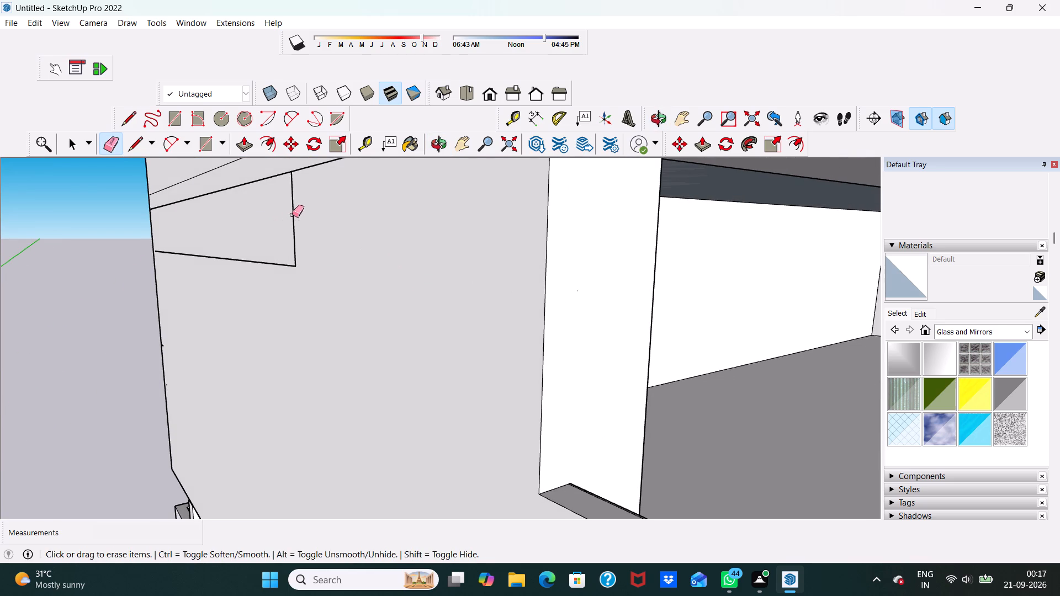
left_click(292, 215)
left_click(282, 264)
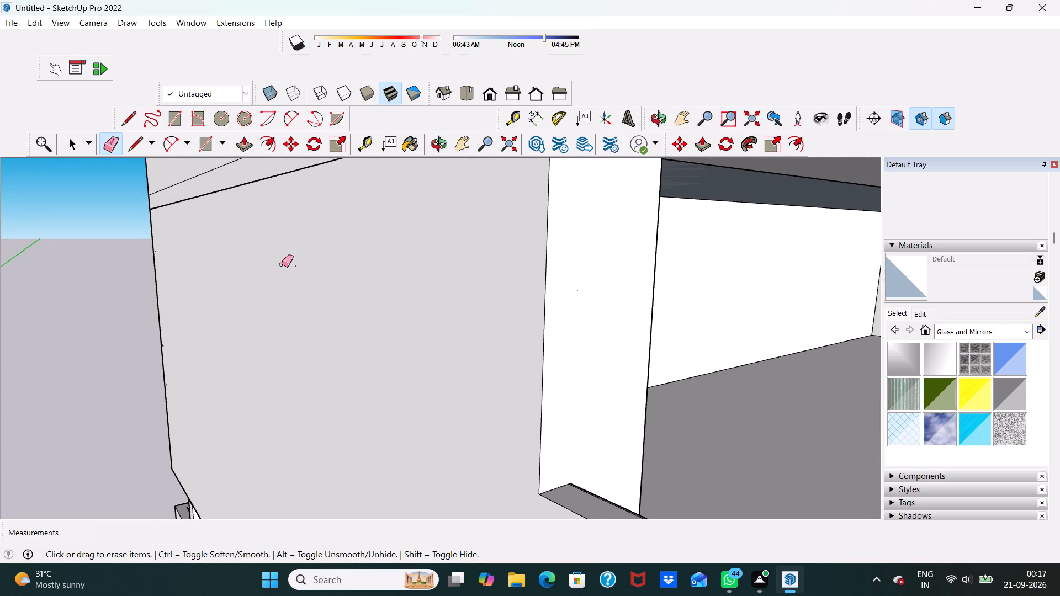
Erase the short vertical line above the upper balcony's corner on the outer side wall.
scroll(294, 264, "down", 5)
middle_click_drag(478, 270, 205, 240)
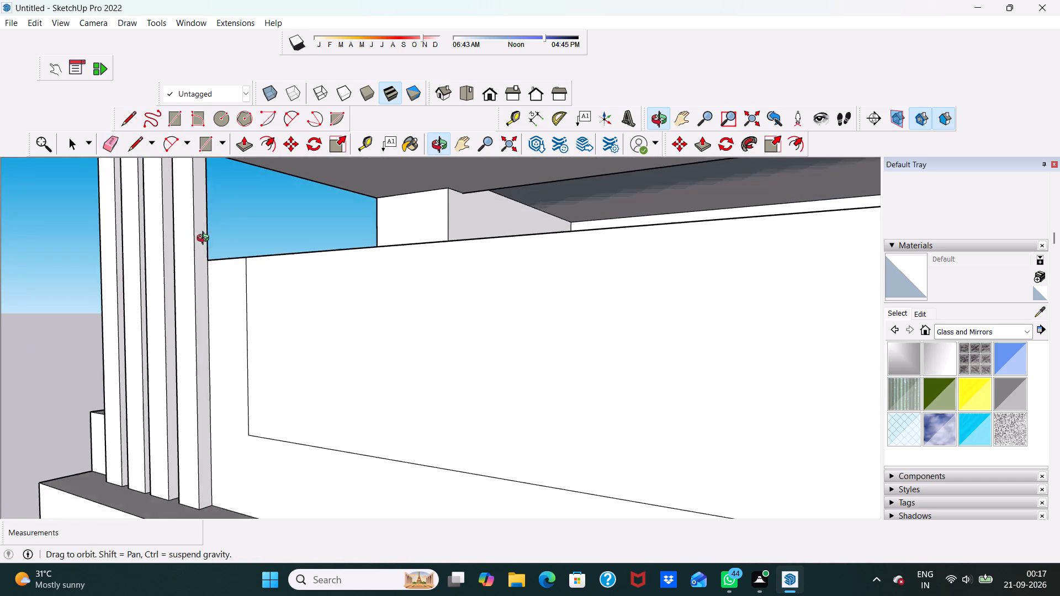
middle_click_drag(205, 240, 205, 242)
scroll(402, 216, "down", 6)
middle_click_drag(543, 187, 661, 167)
scroll(661, 167, "up", 1)
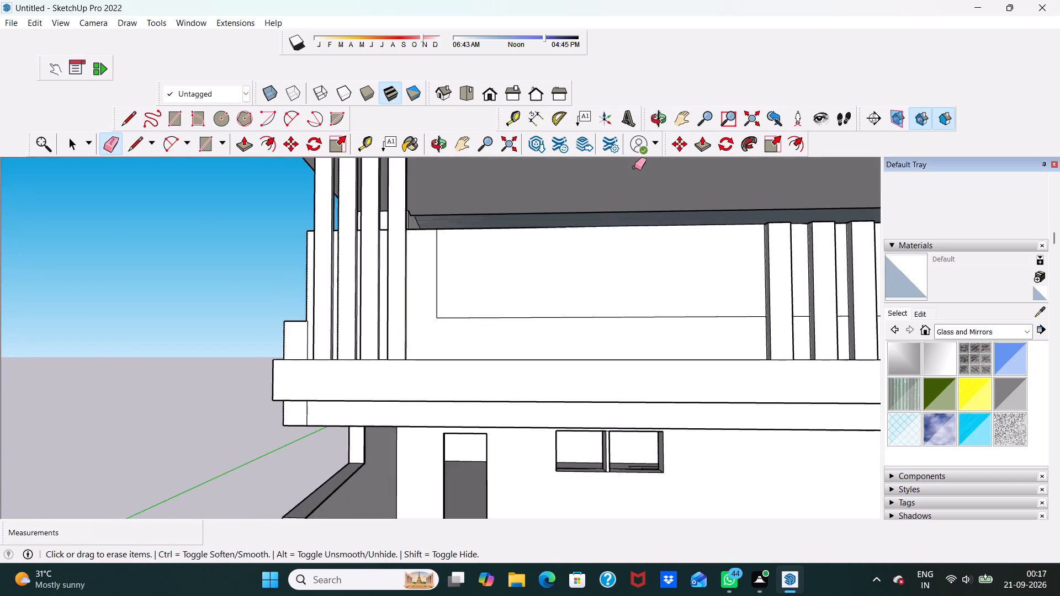
scroll(634, 171, "down", 5)
middle_click_drag(638, 225, 773, 262)
scroll(451, 224, "up", 3)
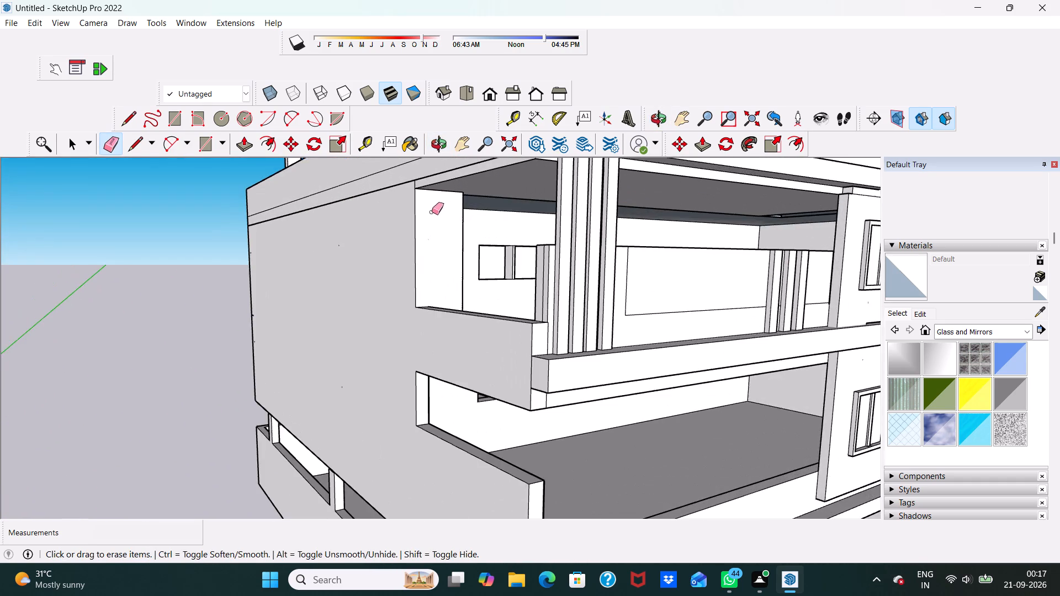
scroll(424, 189, "up", 12)
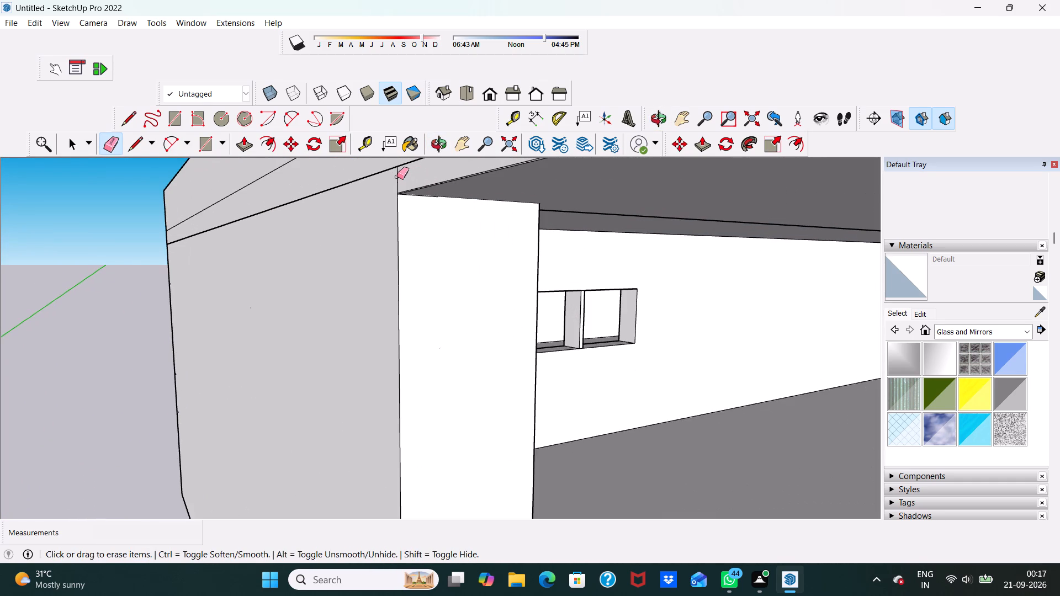
left_click(396, 177)
scroll(395, 183, "down", 1)
scroll(394, 194, "up", 10)
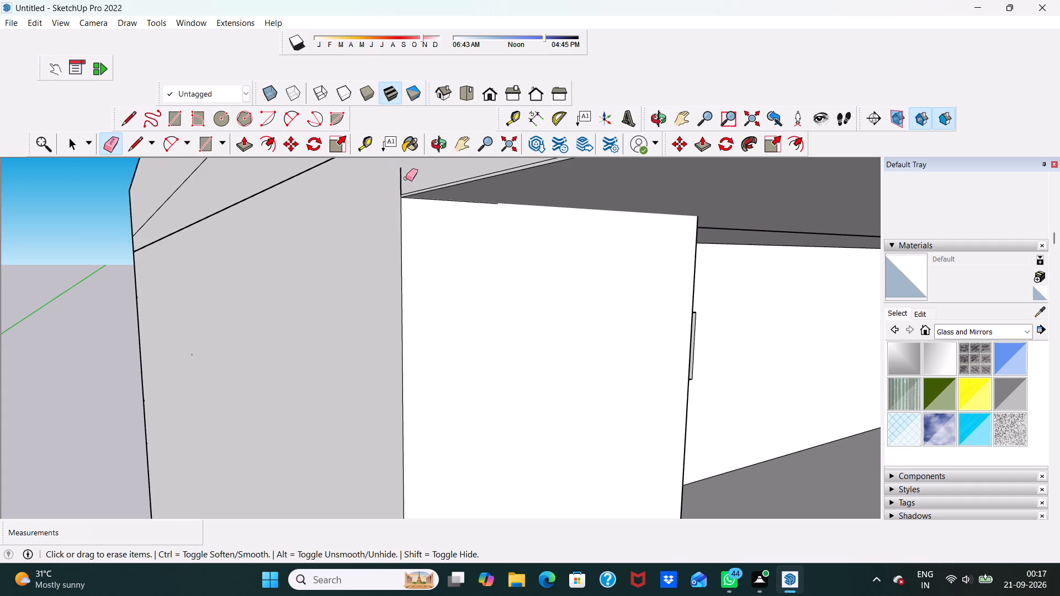
left_click(400, 180)
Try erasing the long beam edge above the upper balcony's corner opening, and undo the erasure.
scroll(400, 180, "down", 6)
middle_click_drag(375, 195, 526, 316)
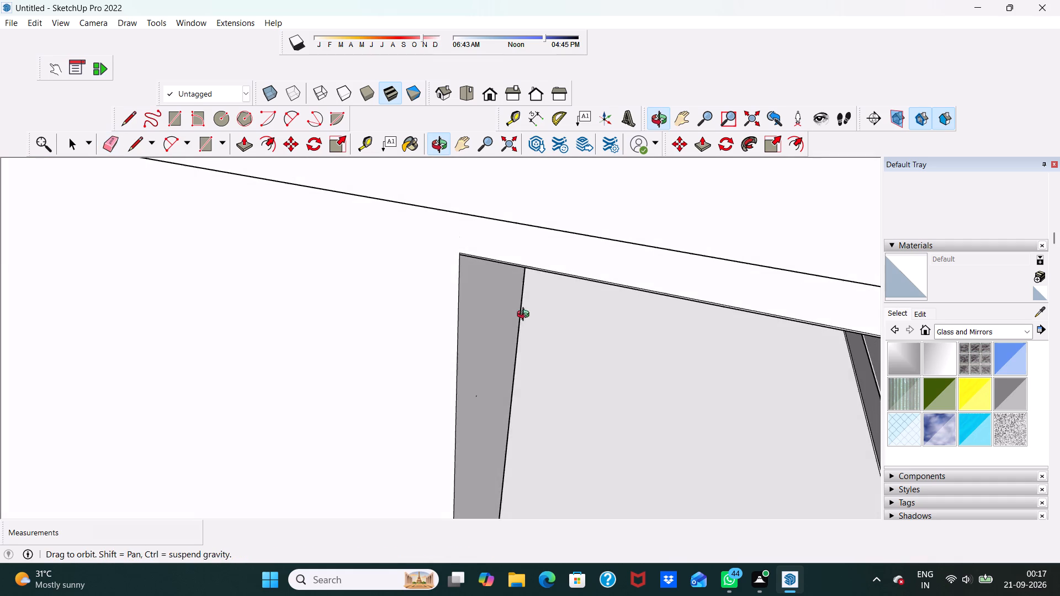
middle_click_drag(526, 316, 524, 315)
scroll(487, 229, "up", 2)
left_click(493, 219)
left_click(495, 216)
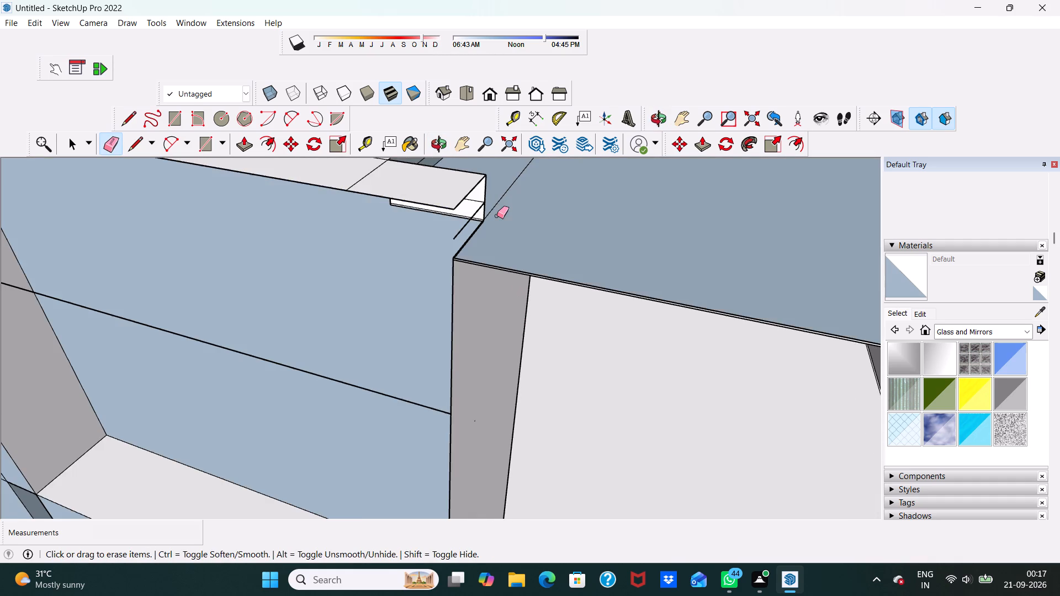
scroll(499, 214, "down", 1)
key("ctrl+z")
Return to the standard front view and examine the front elevation's balconies, window frames and lower storeys.
scroll(507, 221, "down", 5)
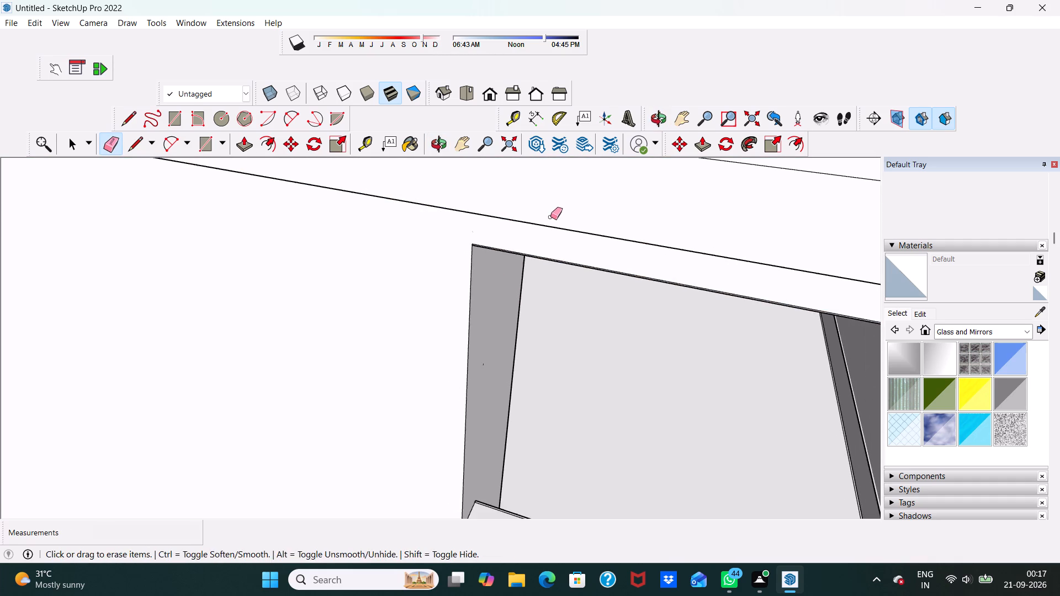
middle_click_drag(555, 213, 135, 134)
scroll(140, 119, "up", 2)
scroll(142, 116, "down", 11)
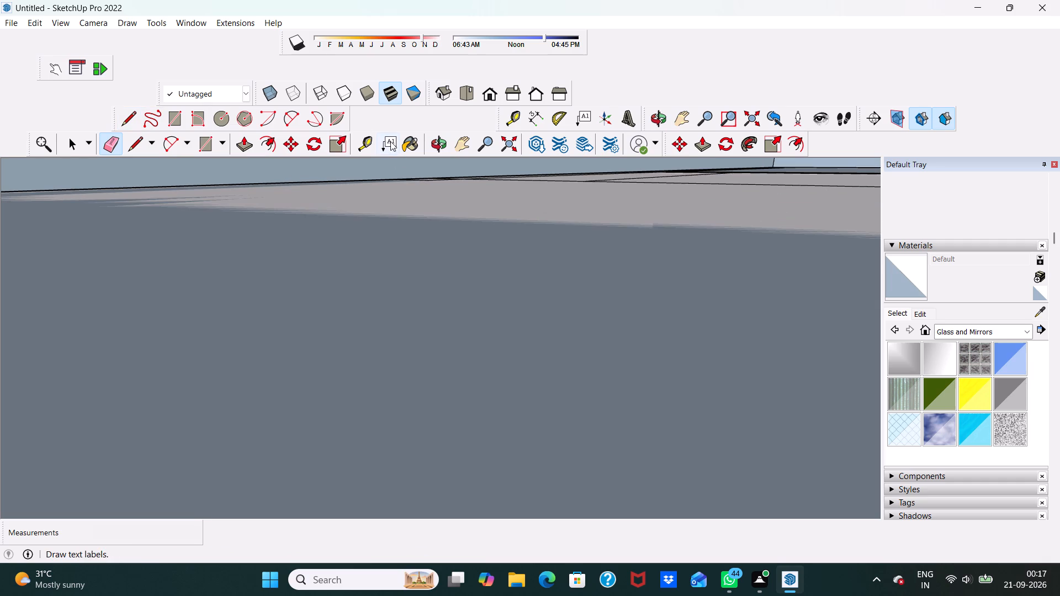
key("space")
scroll(387, 153, "down", 10)
middle_click_drag(436, 221, 445, 235)
scroll(433, 224, "down", 3)
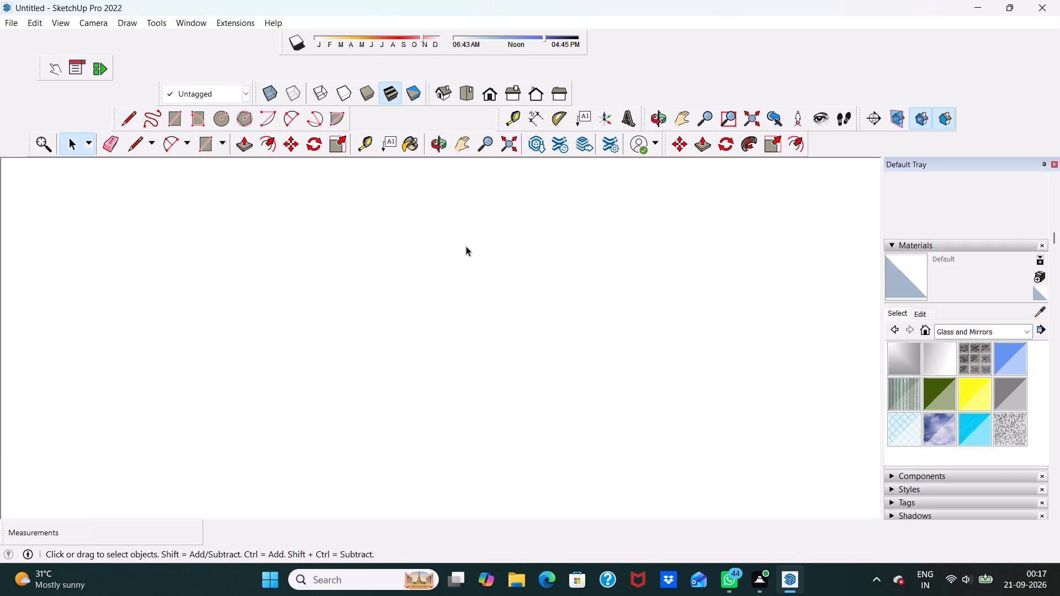
scroll(466, 246, "down", 20)
scroll(466, 246, "down", 13)
left_click(492, 89)
scroll(479, 118, "down", 5)
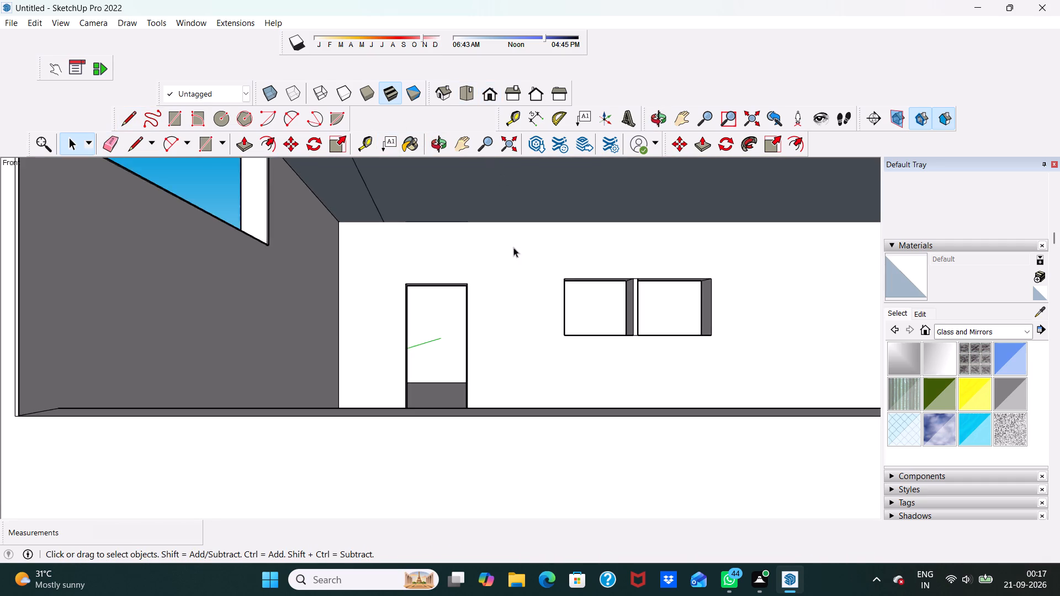
scroll(513, 279, "up", 1)
scroll(467, 269, "down", 10)
middle_click_drag(469, 310, 446, 442)
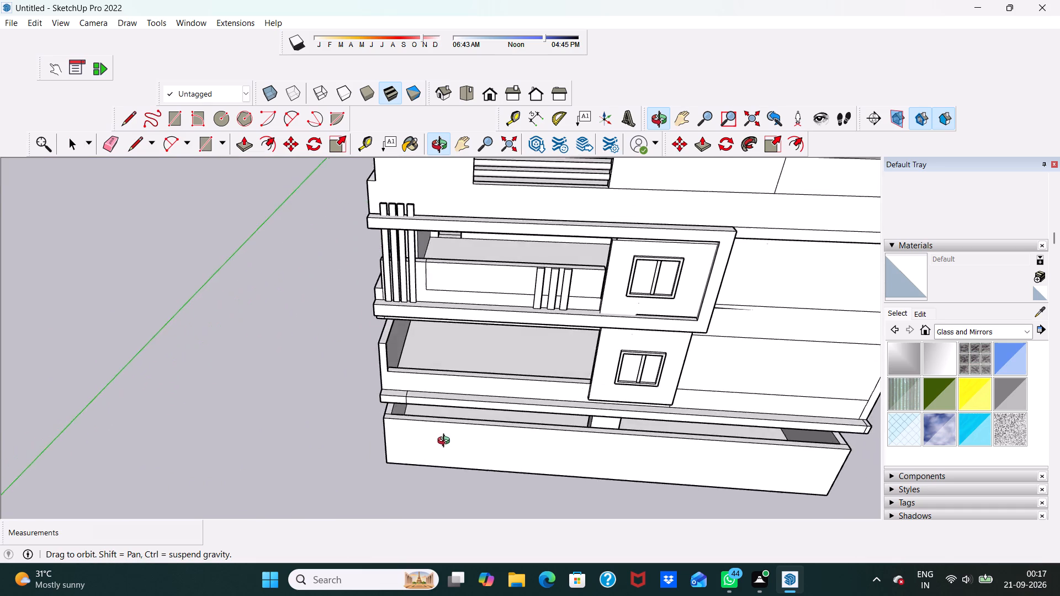
middle_click_drag(446, 442, 408, 345)
scroll(492, 338, "up", 2)
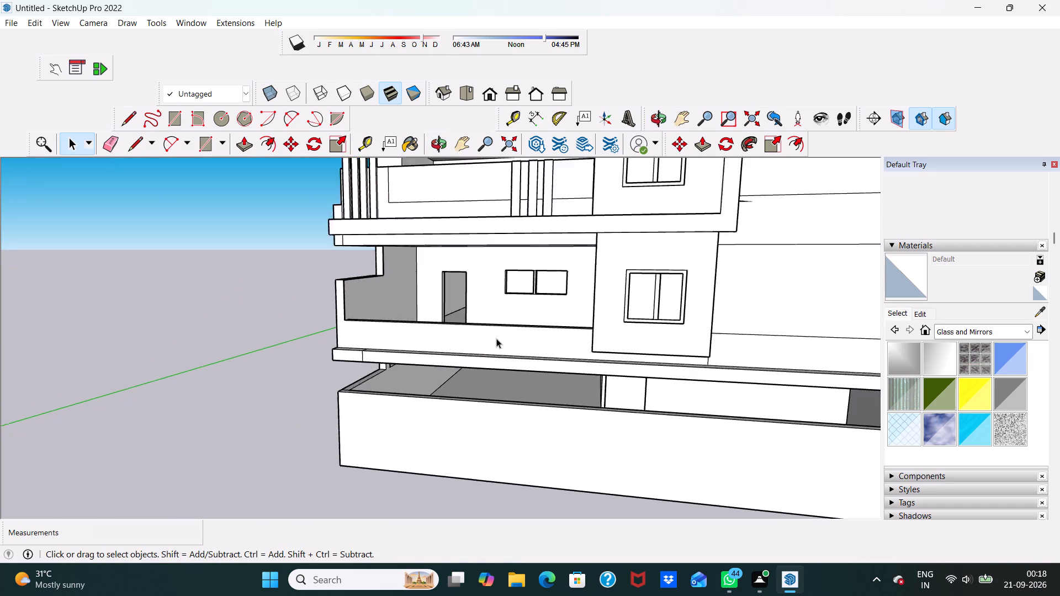
scroll(496, 338, "up", 2)
scroll(496, 338, "down", 5)
middle_click_drag(499, 339, 414, 355)
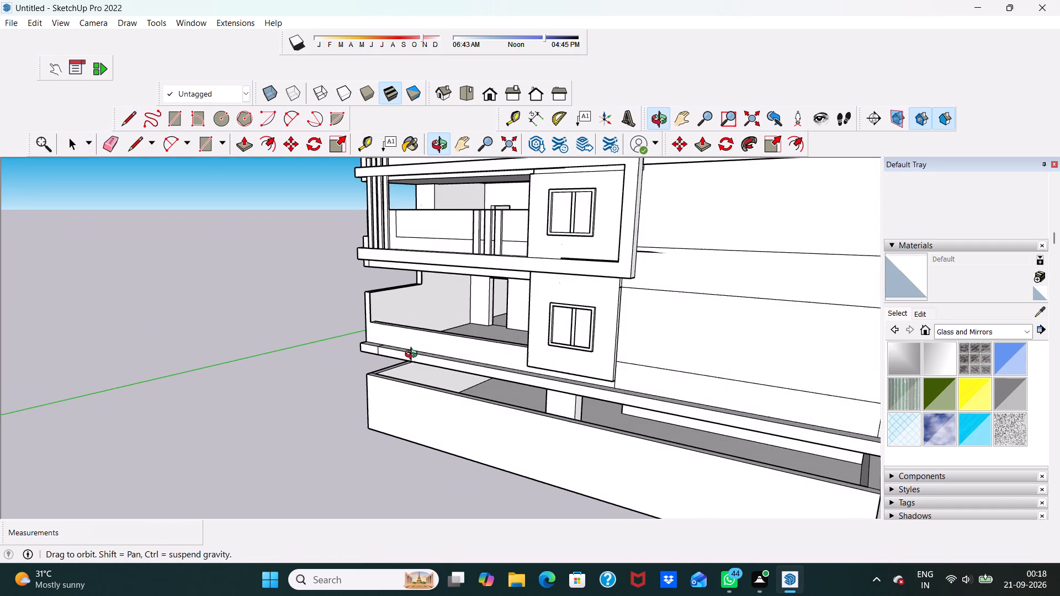
middle_click_drag(414, 355, 414, 355)
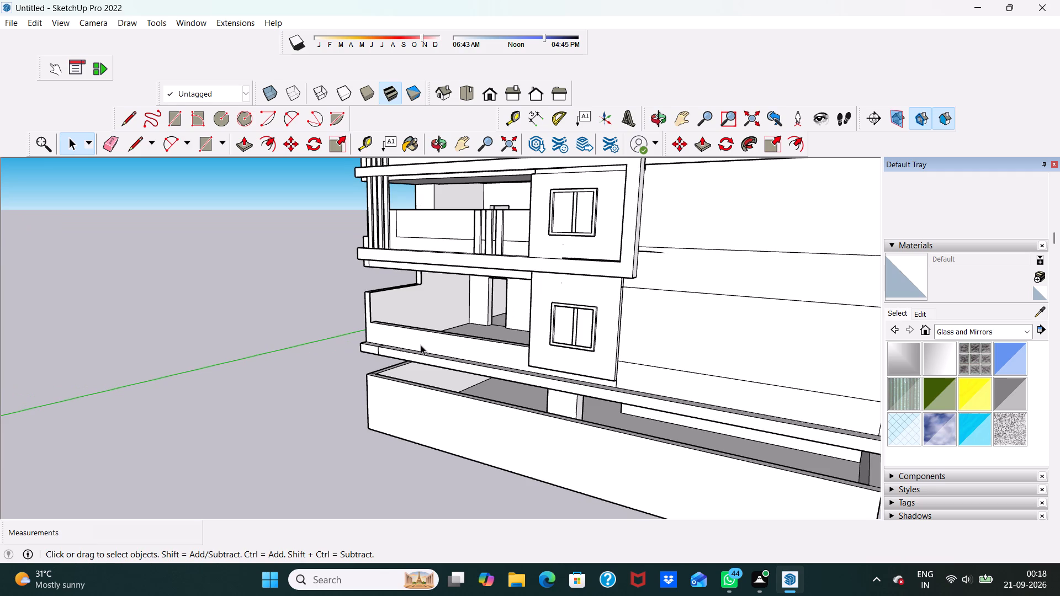
Push/Pull the small end face on top of the lower ledge's front corner up 9' 3/16" to form a corner column.
scroll(338, 306, "down", 7)
scroll(302, 358, "down", 3)
scroll(457, 355, "up", 16)
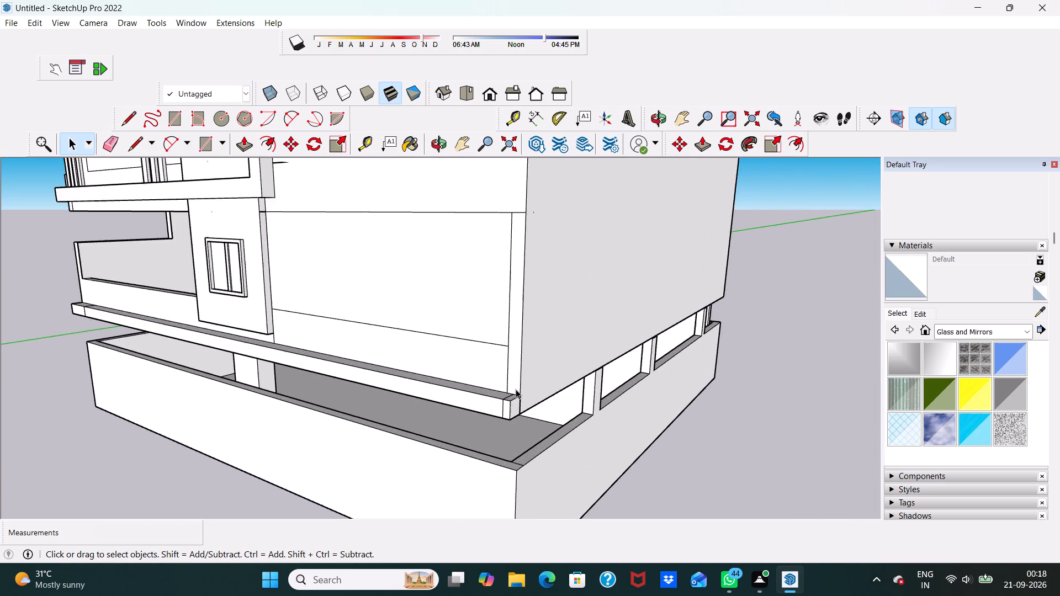
scroll(506, 408, "up", 10)
left_click(511, 388)
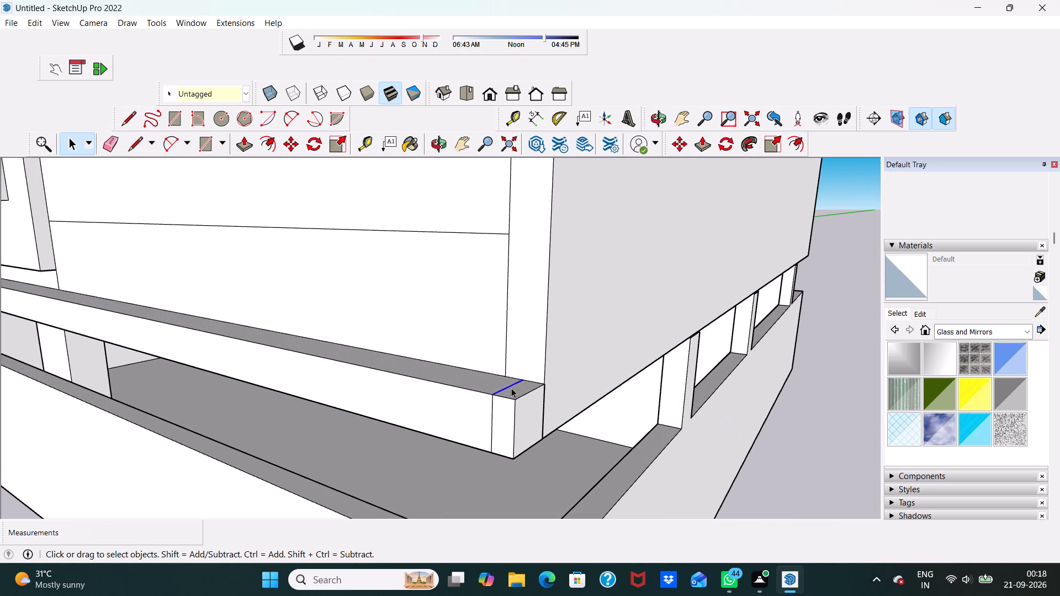
left_click(513, 393)
scroll(513, 393, "up", 5)
middle_click_drag(512, 392, 521, 453)
scroll(512, 407, "up", 3)
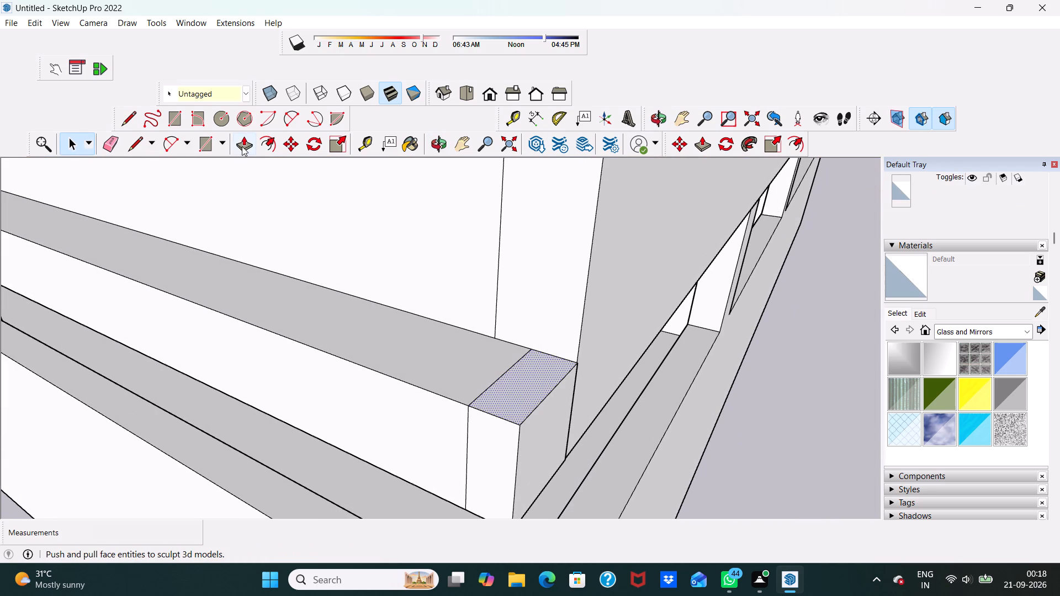
left_click(242, 139)
left_click(506, 392)
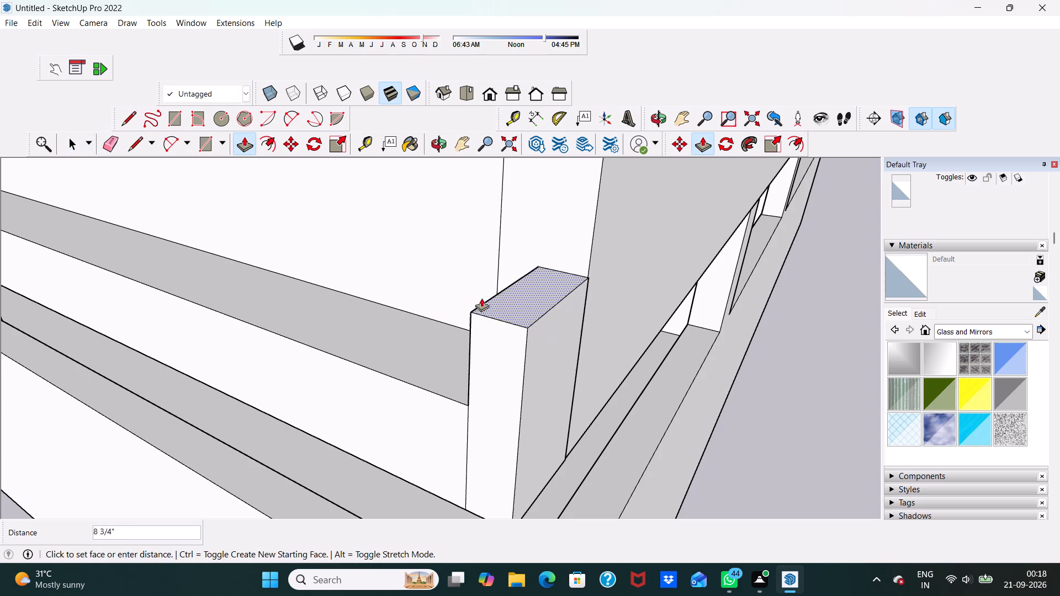
scroll(480, 296, "down", 4)
scroll(485, 258, "down", 20)
scroll(485, 258, "down", 12)
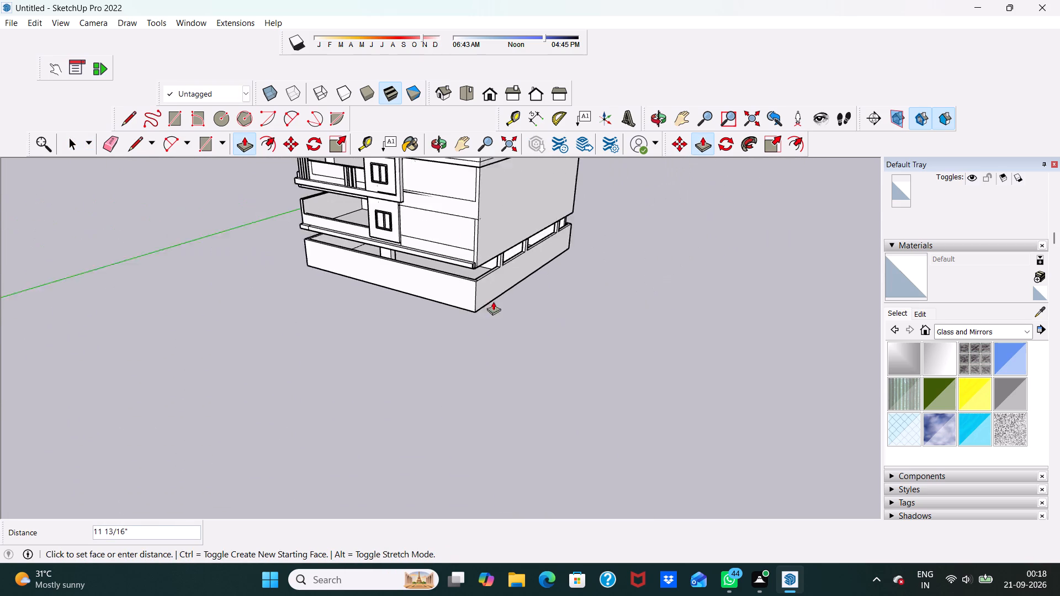
scroll(466, 188, "down", 6)
scroll(480, 195, "up", 6)
scroll(450, 114, "down", 5)
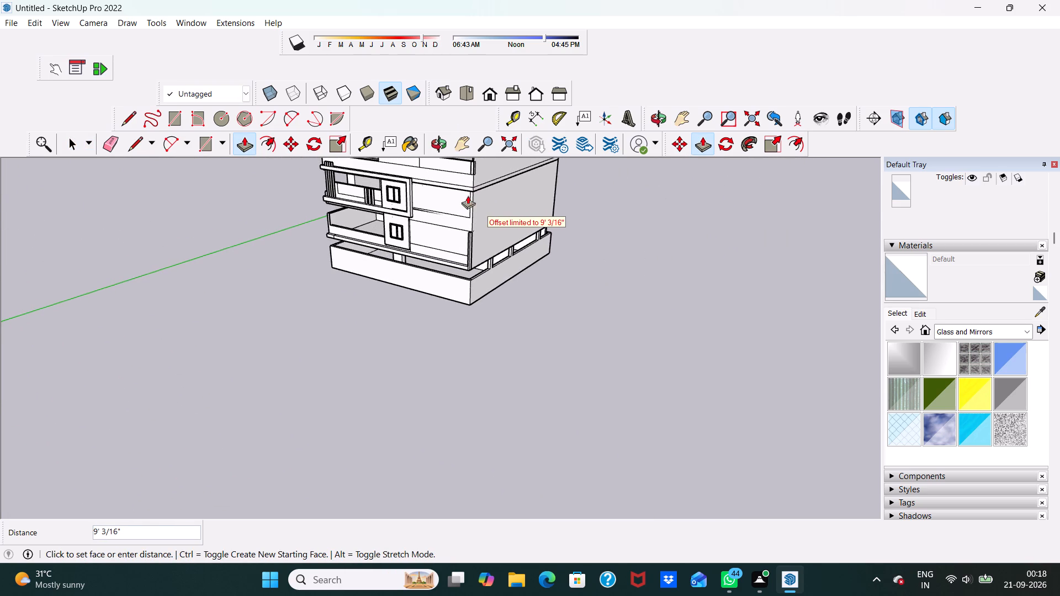
scroll(468, 200, "up", 5)
scroll(468, 200, "down", 6)
scroll(459, 211, "up", 3)
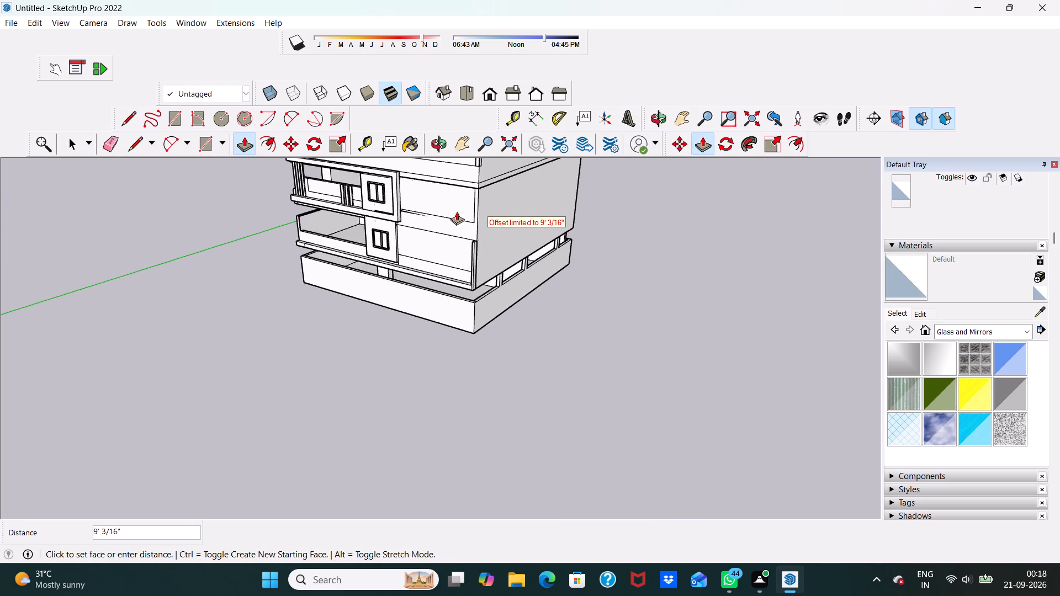
scroll(457, 211, "up", 20)
scroll(457, 211, "up", 8)
scroll(472, 297, "up", 5)
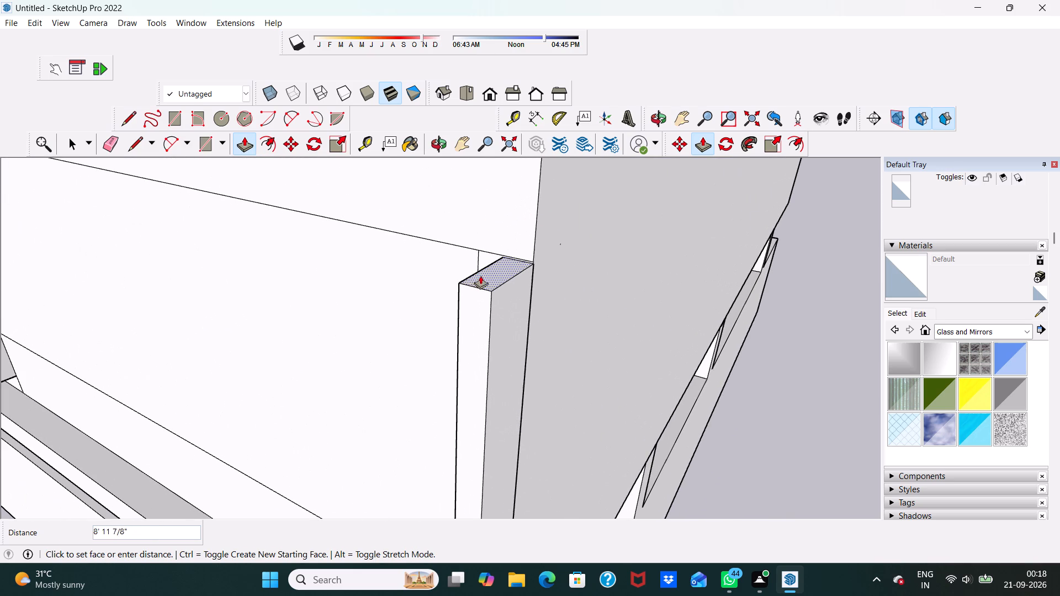
middle_click_drag(486, 268, 583, 296)
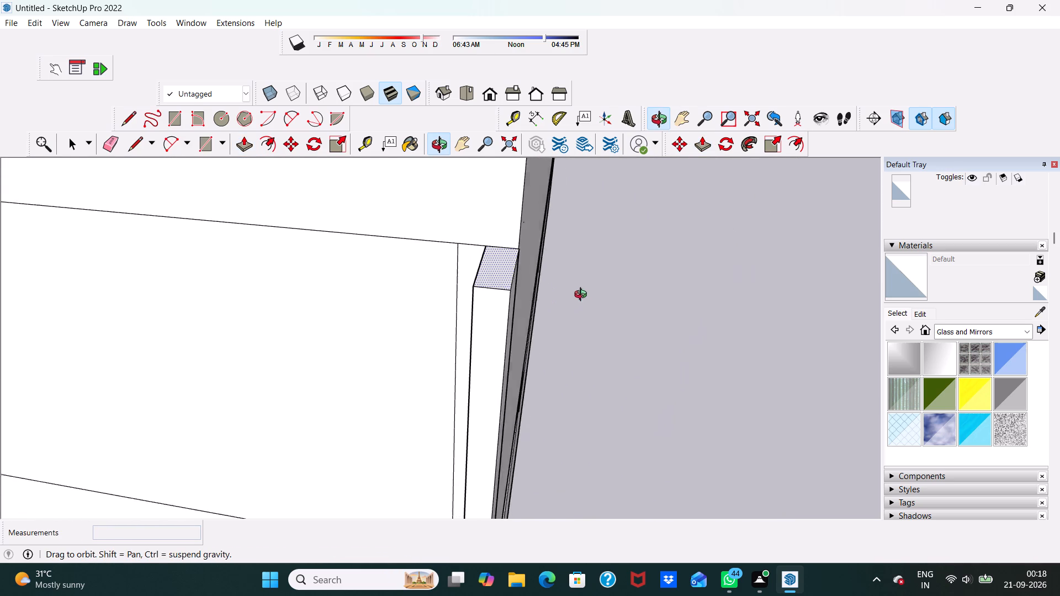
middle_click_drag(583, 296, 585, 295)
left_click_drag(487, 258, 489, 227)
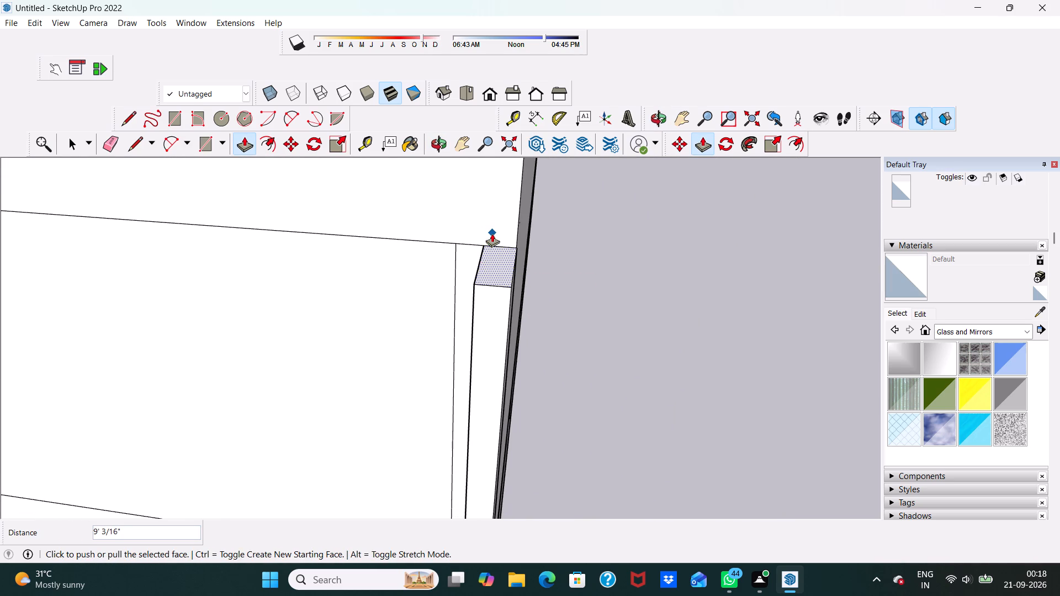
Extend the corner column upward about 21' 10" to the level of the roof slab.
left_click(492, 233)
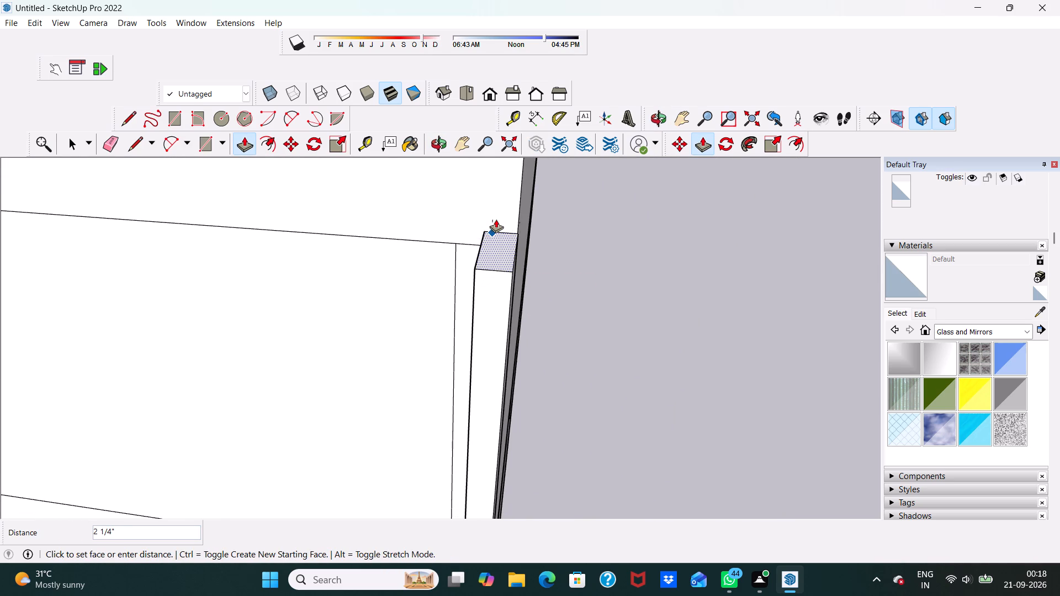
scroll(491, 193, "down", 20)
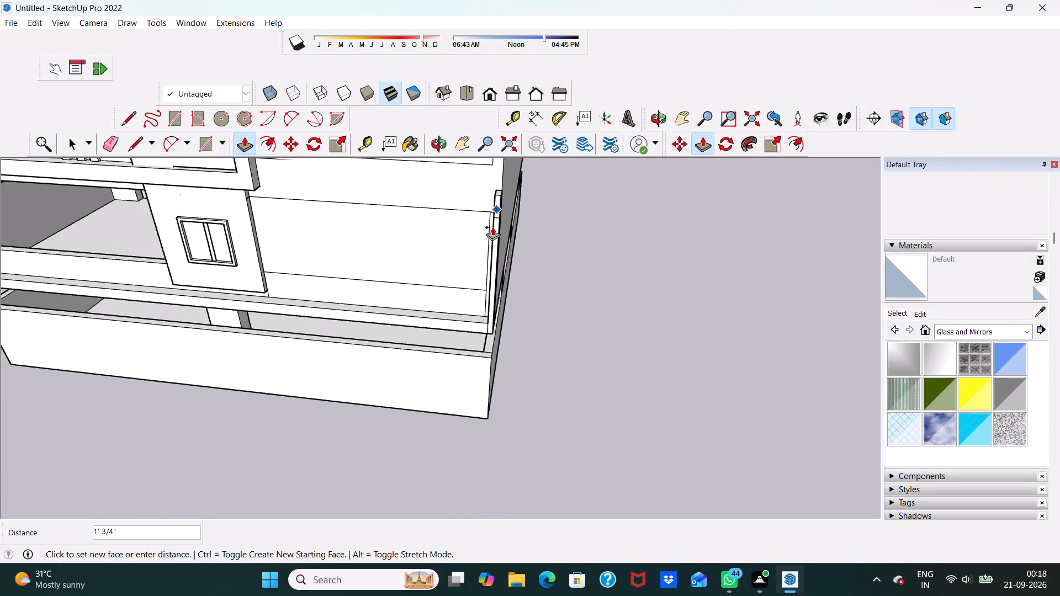
scroll(492, 227, "down", 18)
scroll(497, 169, "up", 5)
scroll(497, 157, "down", 4)
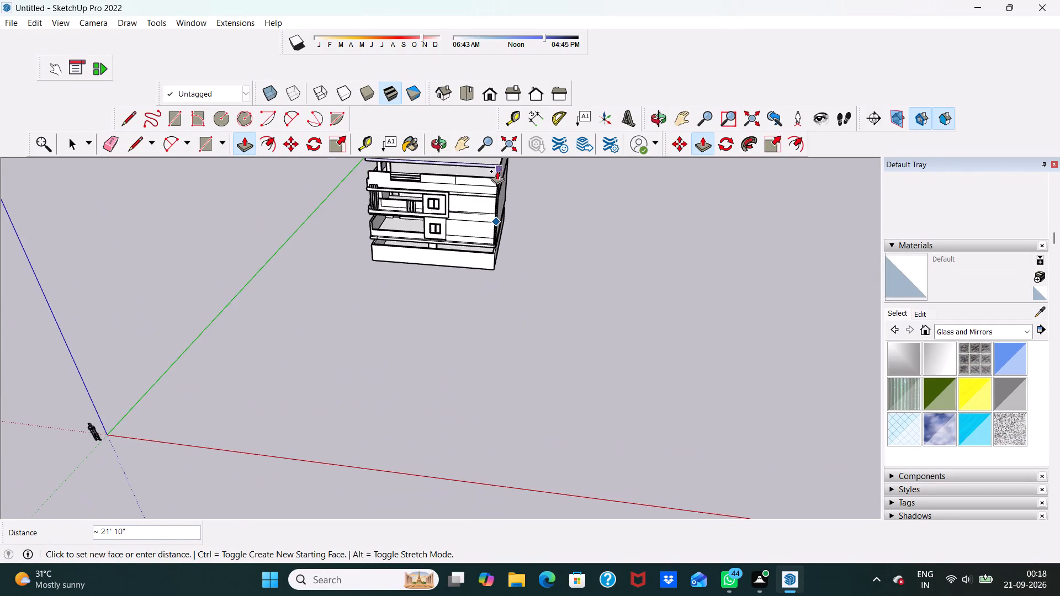
scroll(489, 159, "down", 5)
scroll(492, 193, "up", 6)
middle_click_drag(499, 184, 499, 141)
scroll(476, 200, "up", 6)
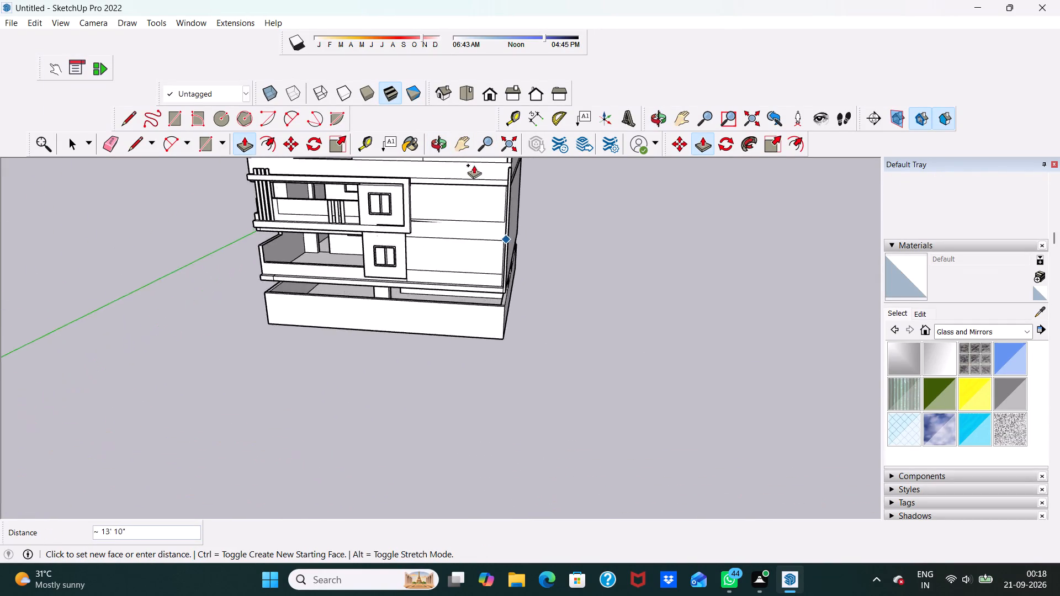
scroll(478, 170, "down", 4)
scroll(499, 223, "down", 5)
scroll(495, 163, "up", 10)
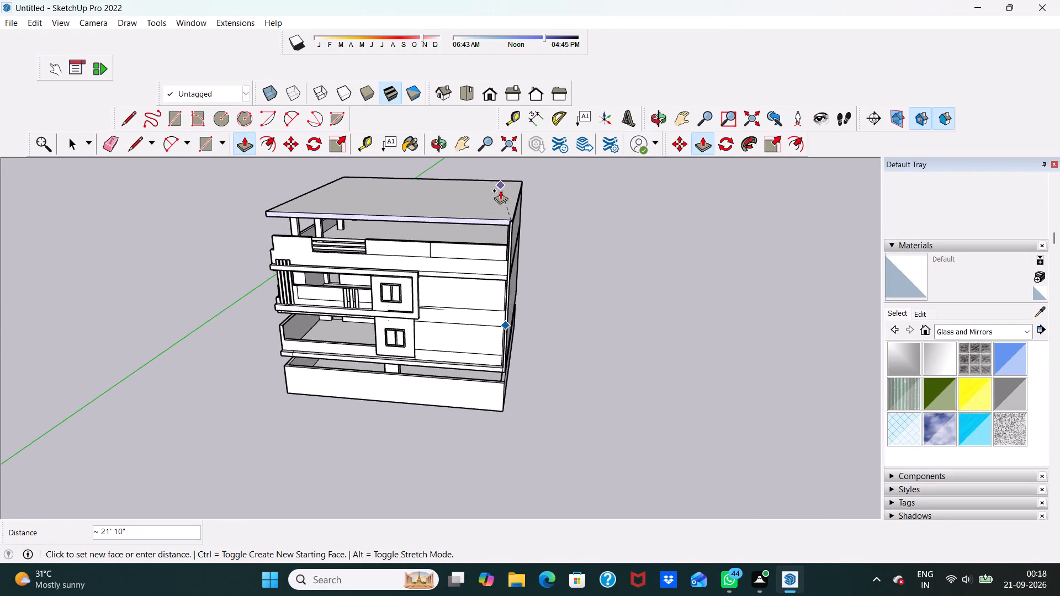
scroll(500, 190, "up", 6)
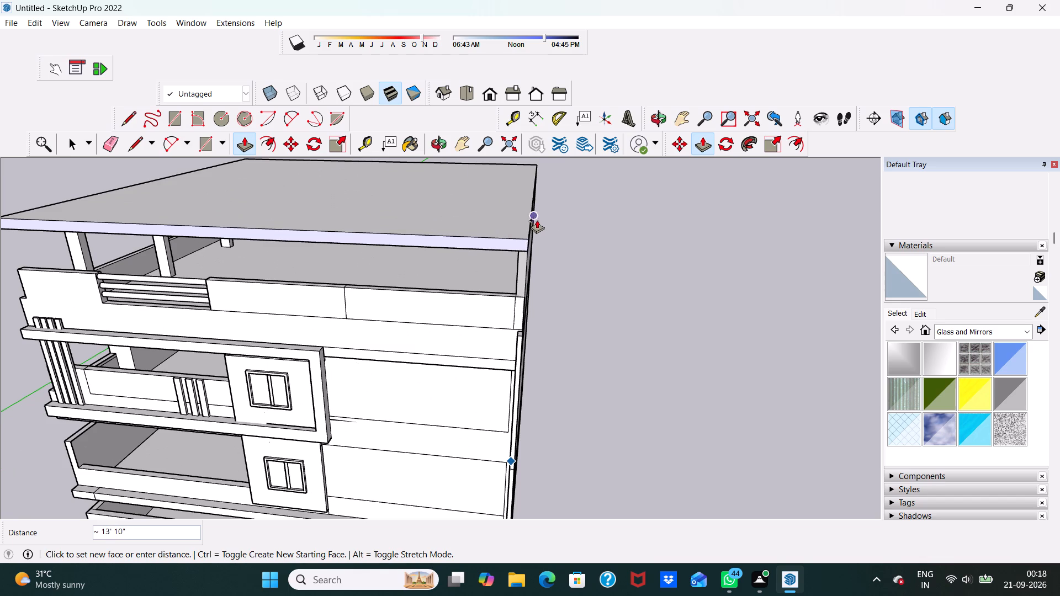
scroll(532, 210, "up", 6)
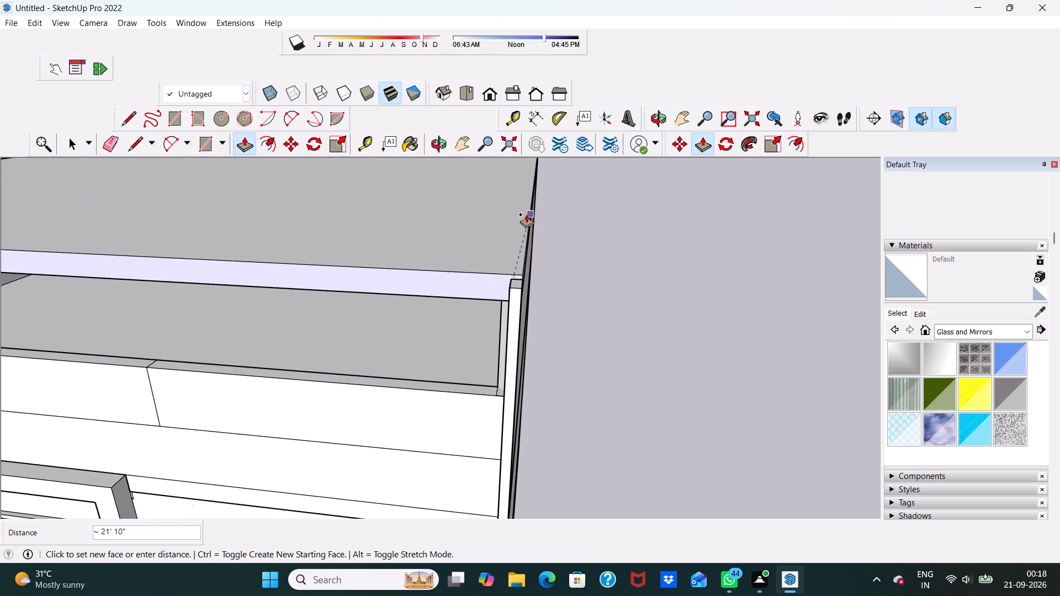
scroll(513, 221, "down", 3)
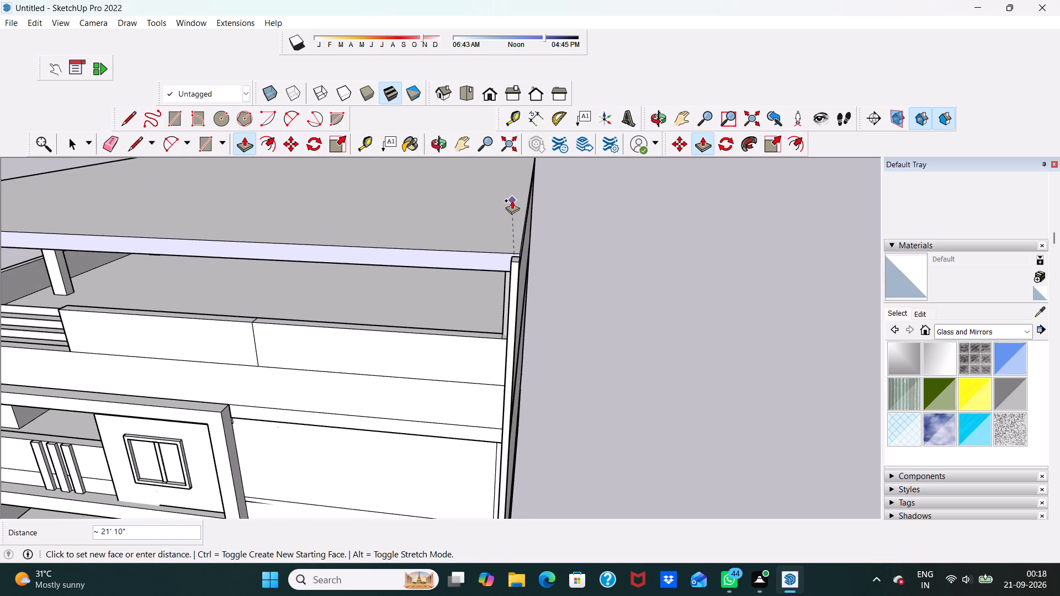
left_click(512, 200)
Push/Pull the corner column's top face up 1 15/16" to meet the top of the roof slab.
key("space")
scroll(503, 265, "up", 7)
middle_click_drag(540, 238, 543, 241)
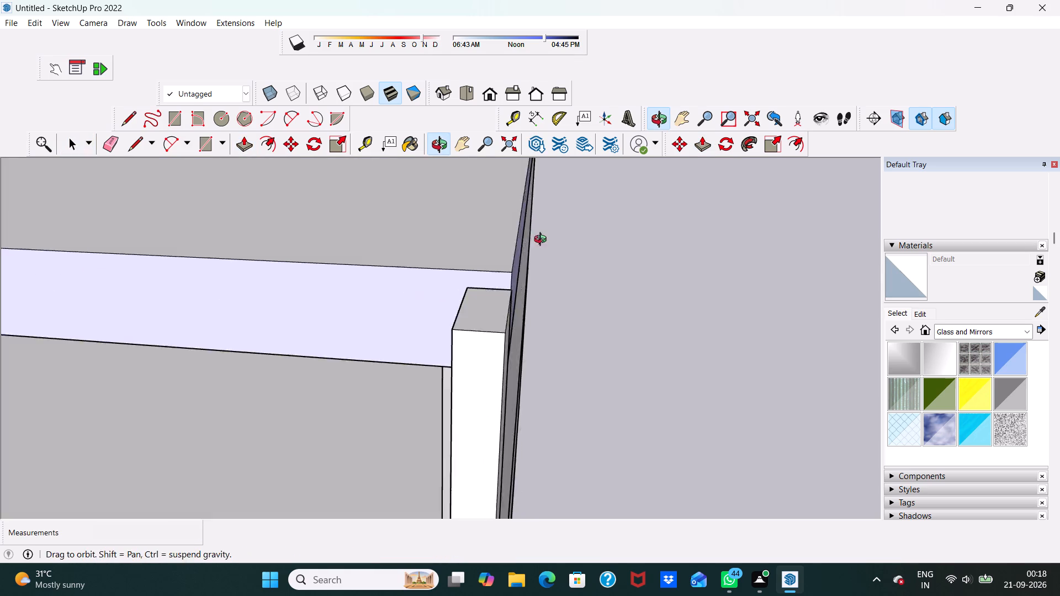
middle_click_drag(543, 241, 537, 288)
left_click(475, 318)
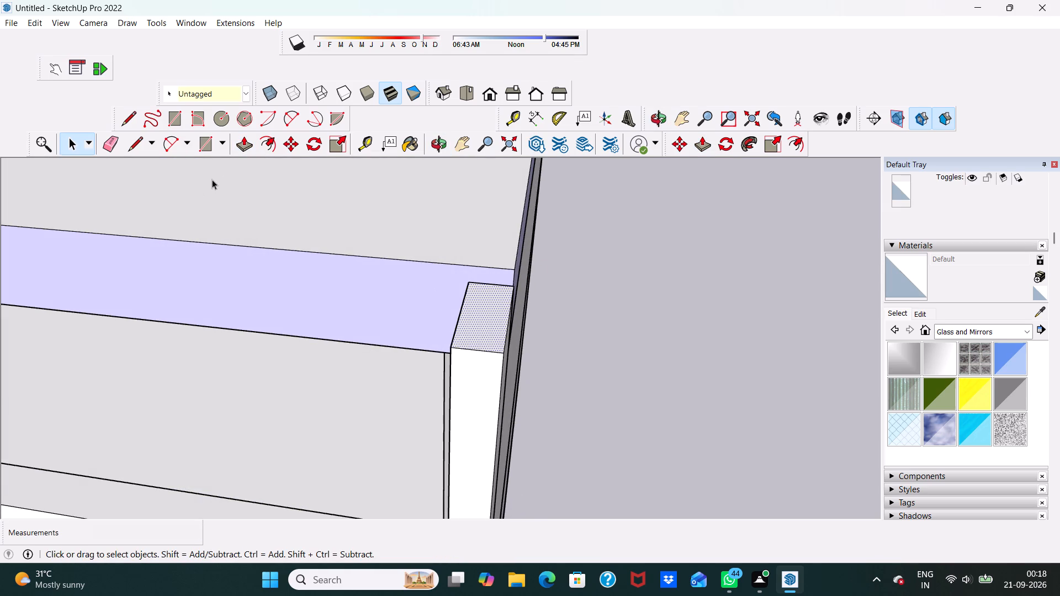
left_click(244, 140)
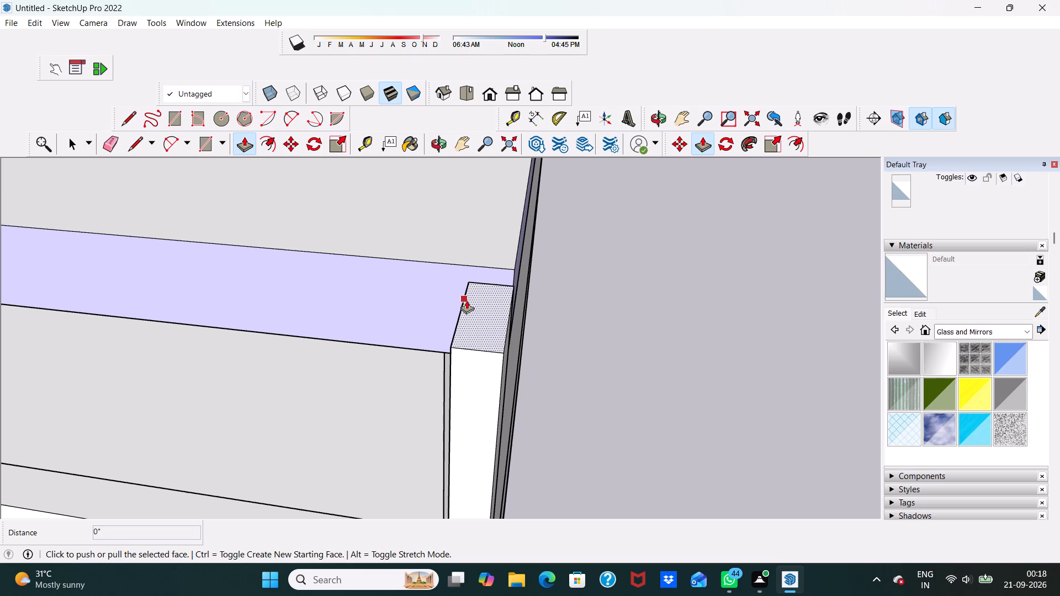
left_click_drag(479, 307, 480, 291)
scroll(470, 281, "down", 2)
middle_click_drag(462, 290, 554, 261)
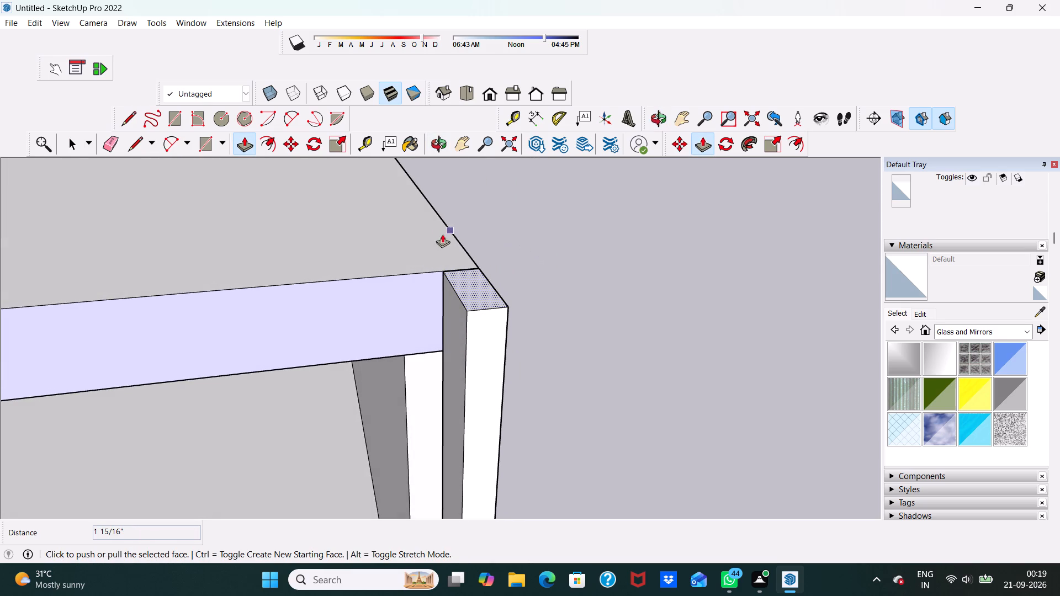
scroll(429, 261, "down", 4)
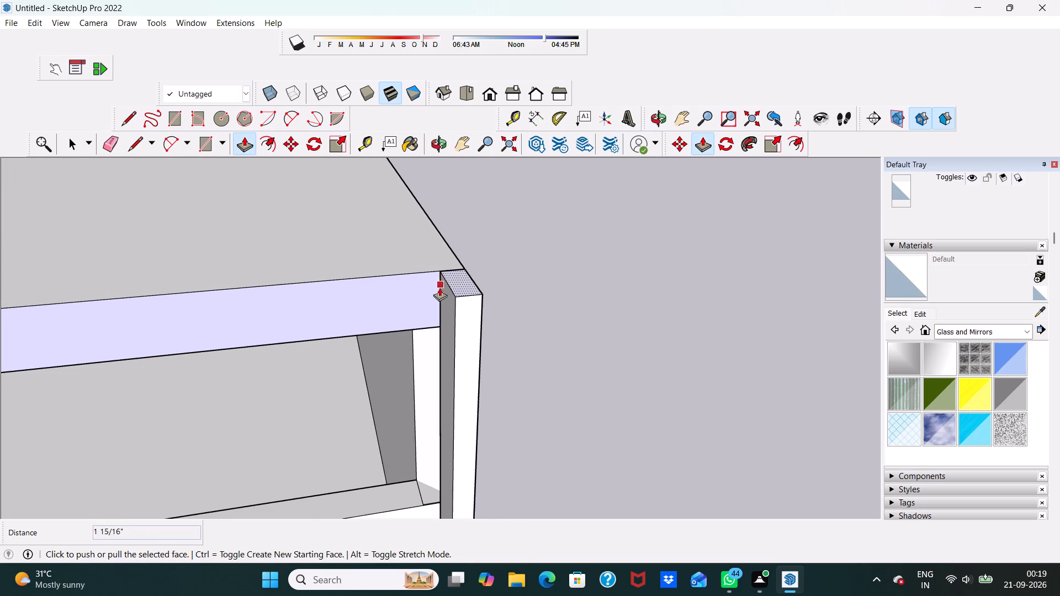
scroll(439, 300, "down", 1)
scroll(437, 299, "up", 5)
key("space")
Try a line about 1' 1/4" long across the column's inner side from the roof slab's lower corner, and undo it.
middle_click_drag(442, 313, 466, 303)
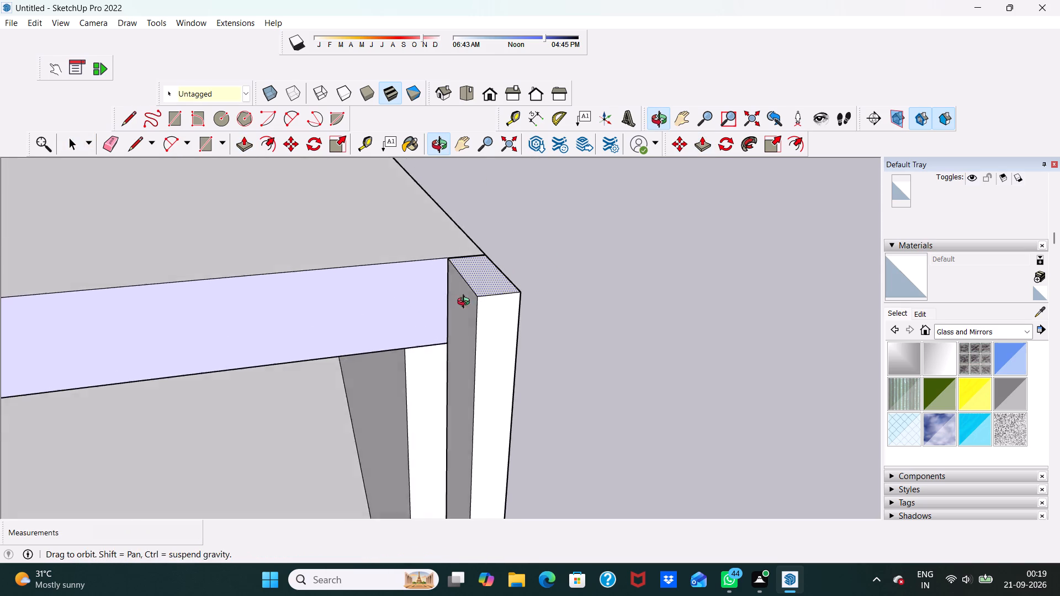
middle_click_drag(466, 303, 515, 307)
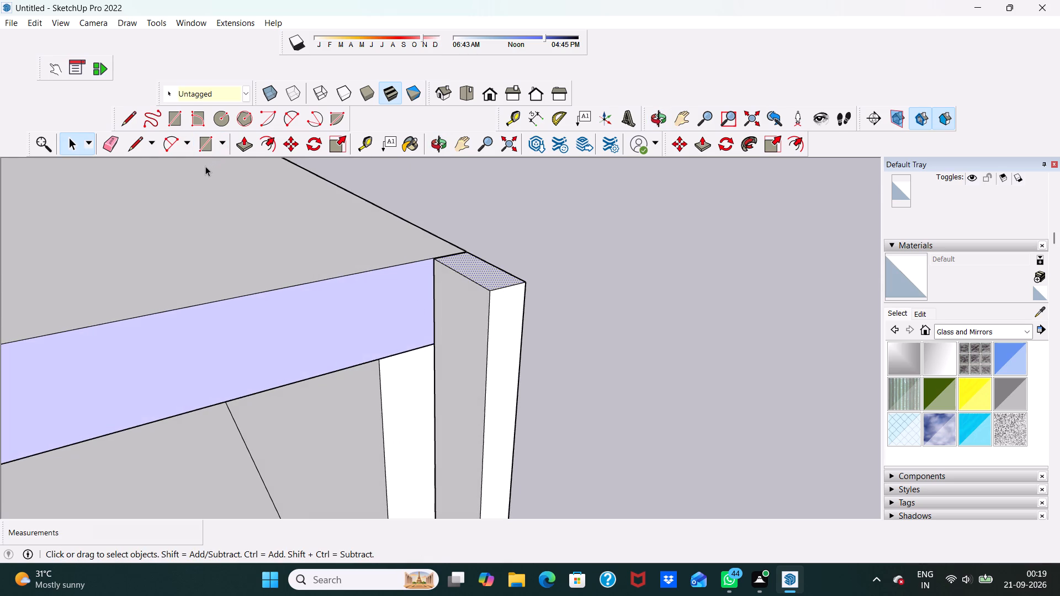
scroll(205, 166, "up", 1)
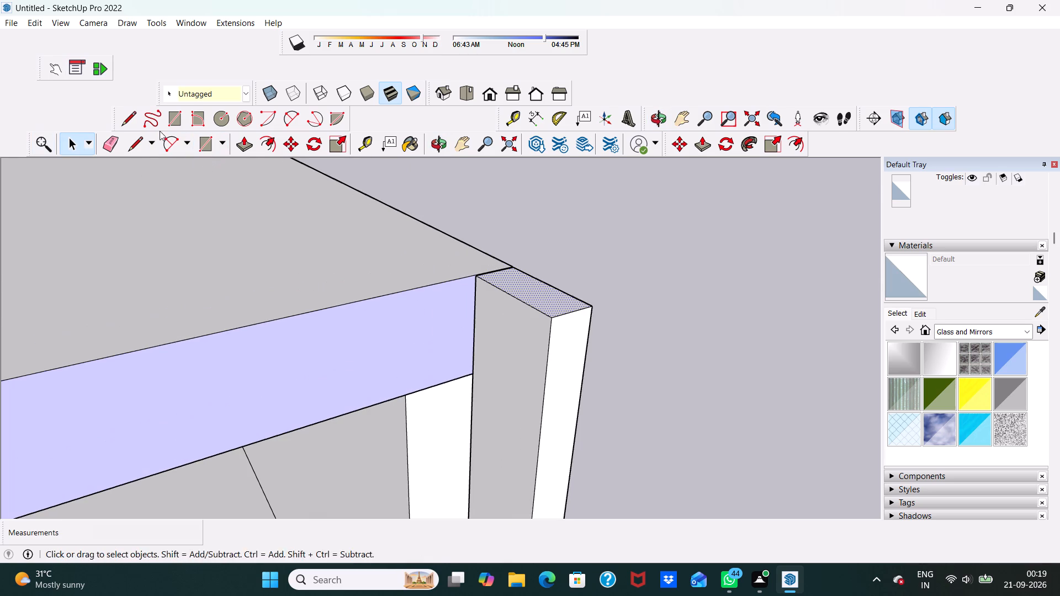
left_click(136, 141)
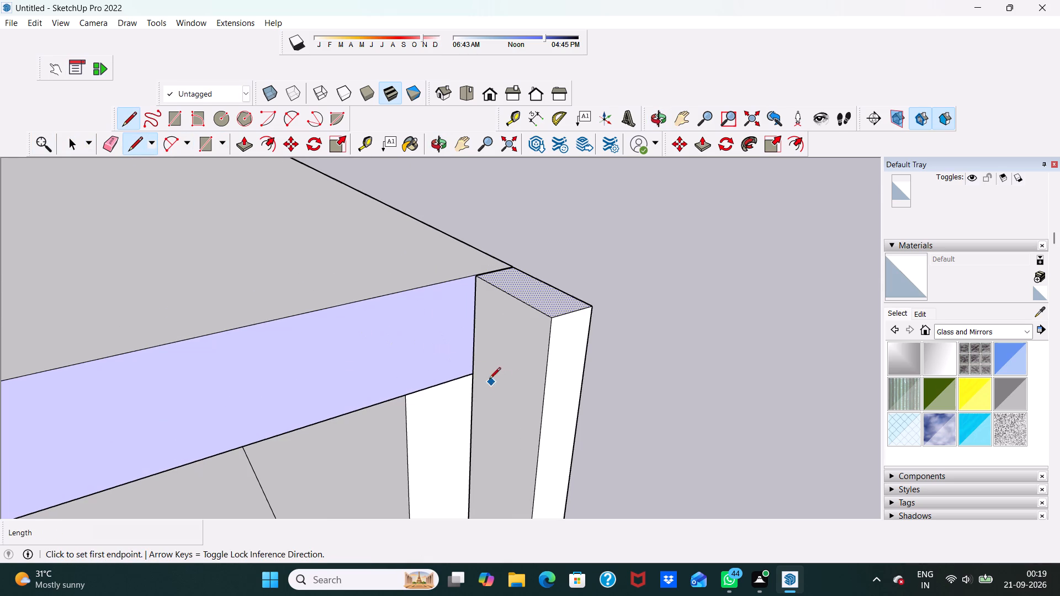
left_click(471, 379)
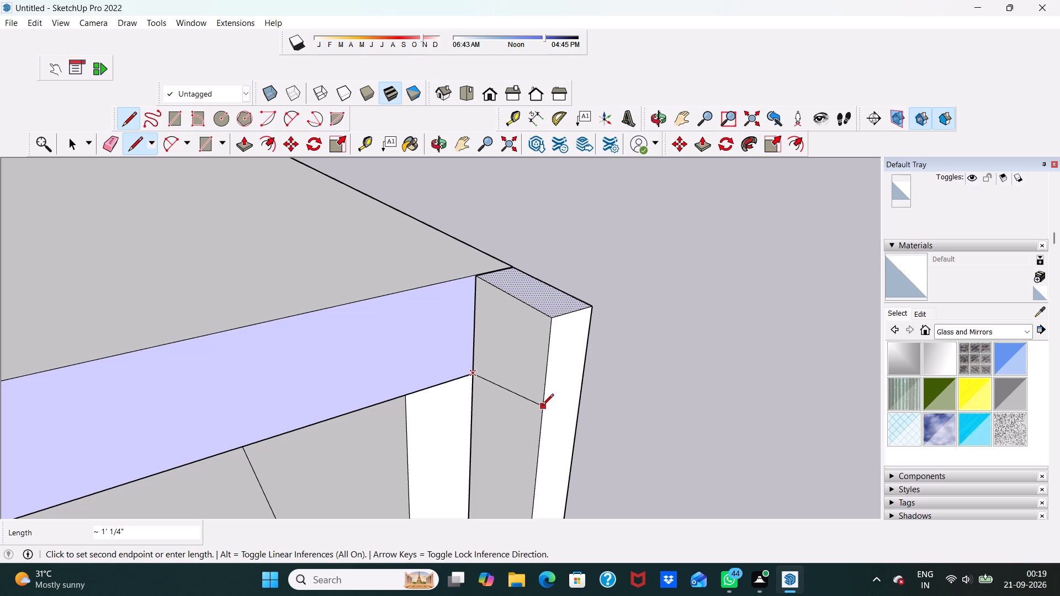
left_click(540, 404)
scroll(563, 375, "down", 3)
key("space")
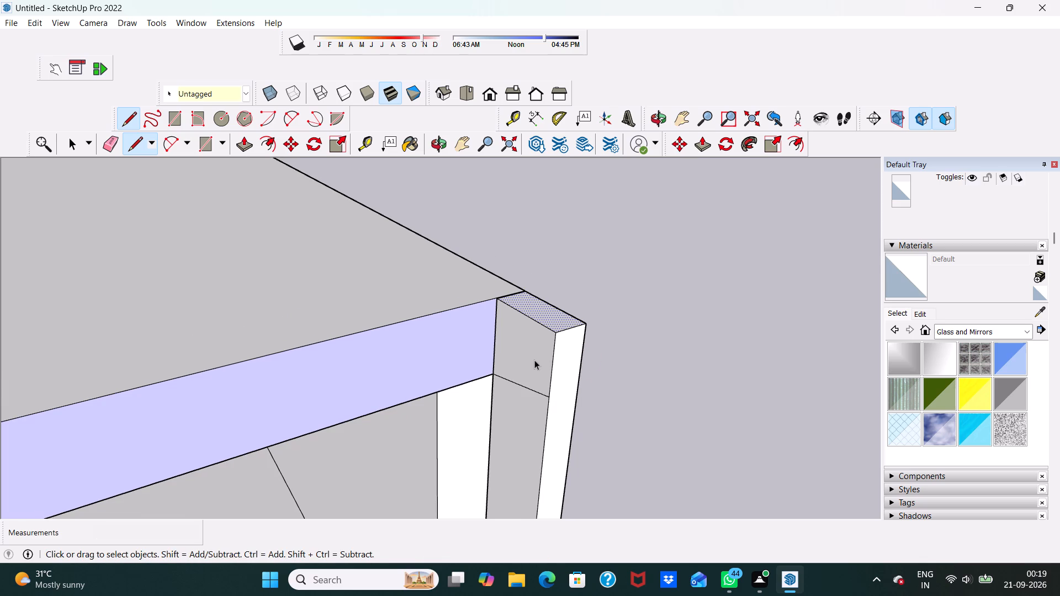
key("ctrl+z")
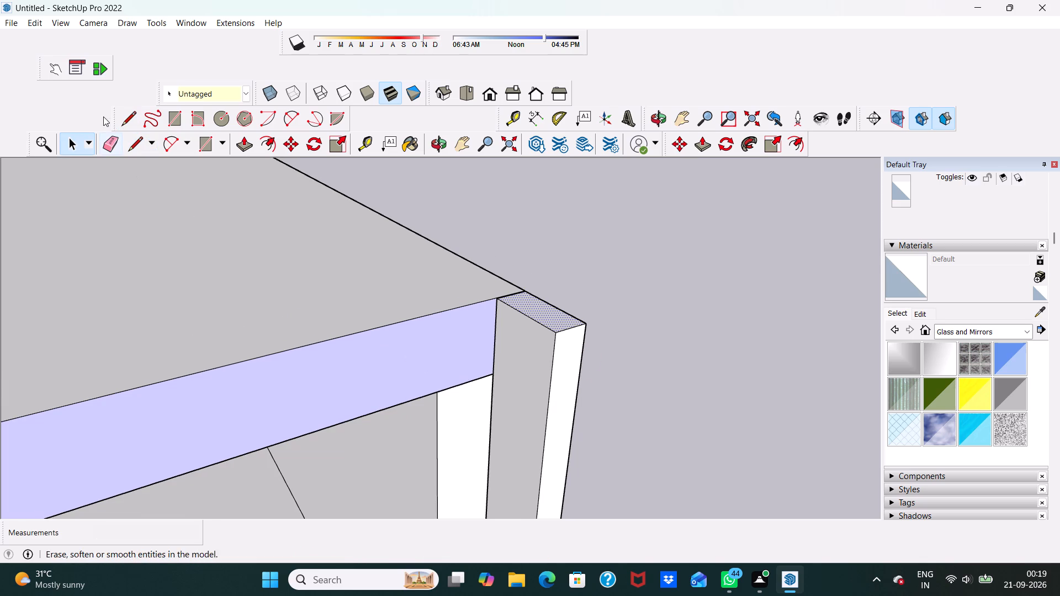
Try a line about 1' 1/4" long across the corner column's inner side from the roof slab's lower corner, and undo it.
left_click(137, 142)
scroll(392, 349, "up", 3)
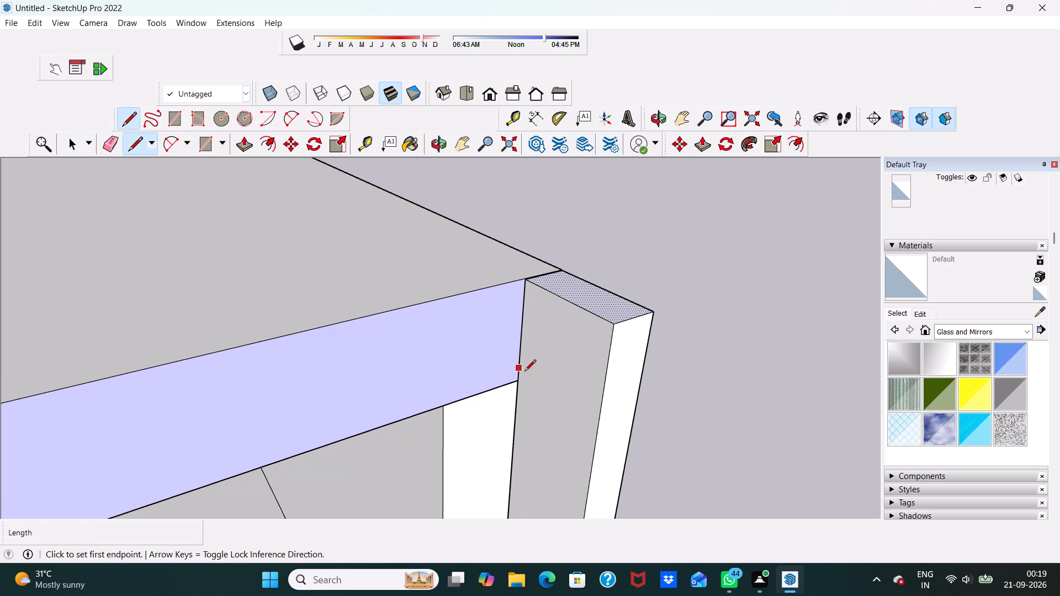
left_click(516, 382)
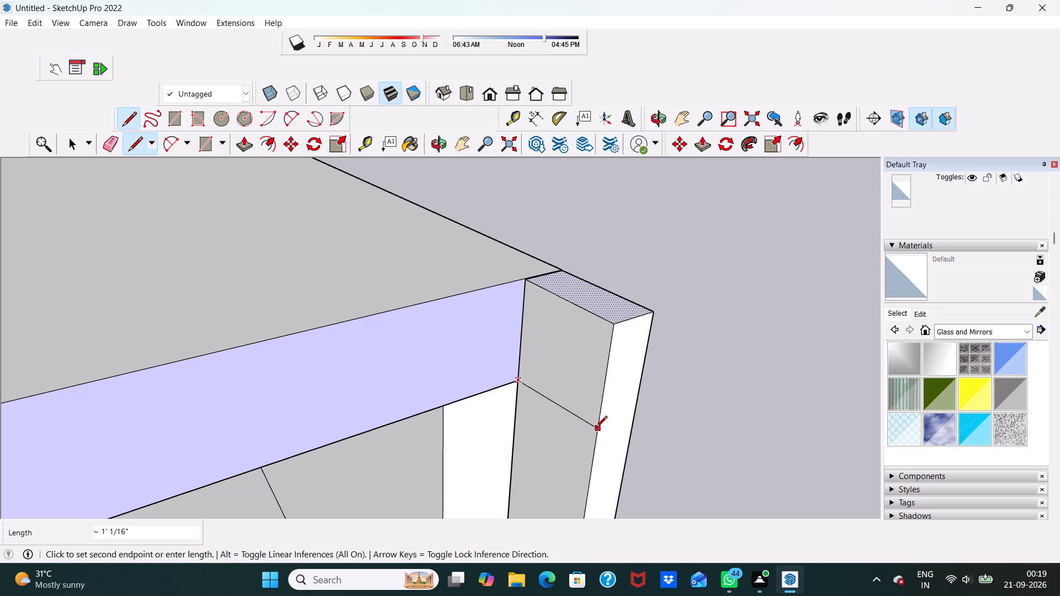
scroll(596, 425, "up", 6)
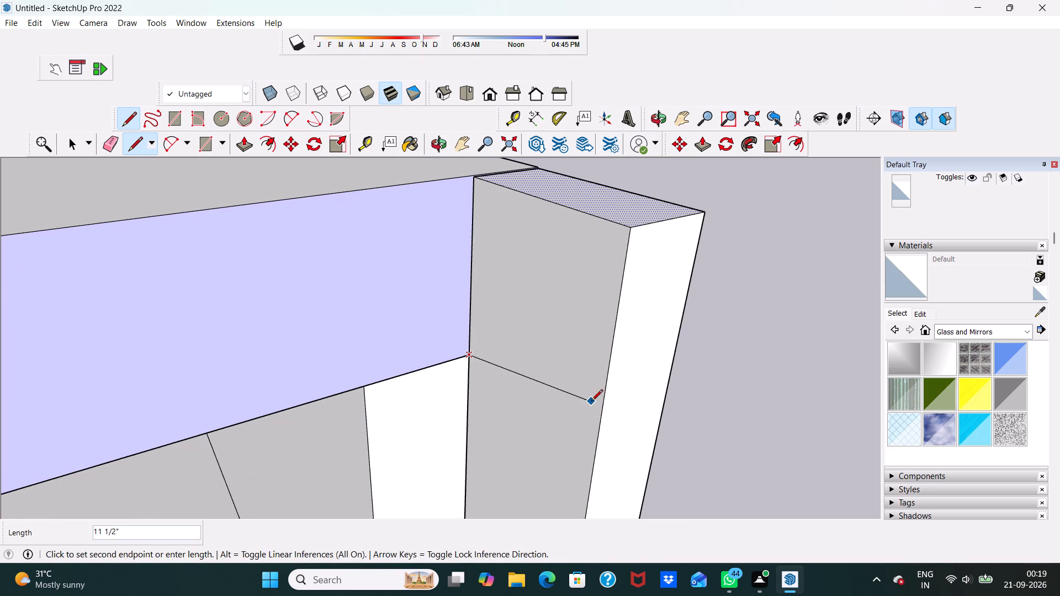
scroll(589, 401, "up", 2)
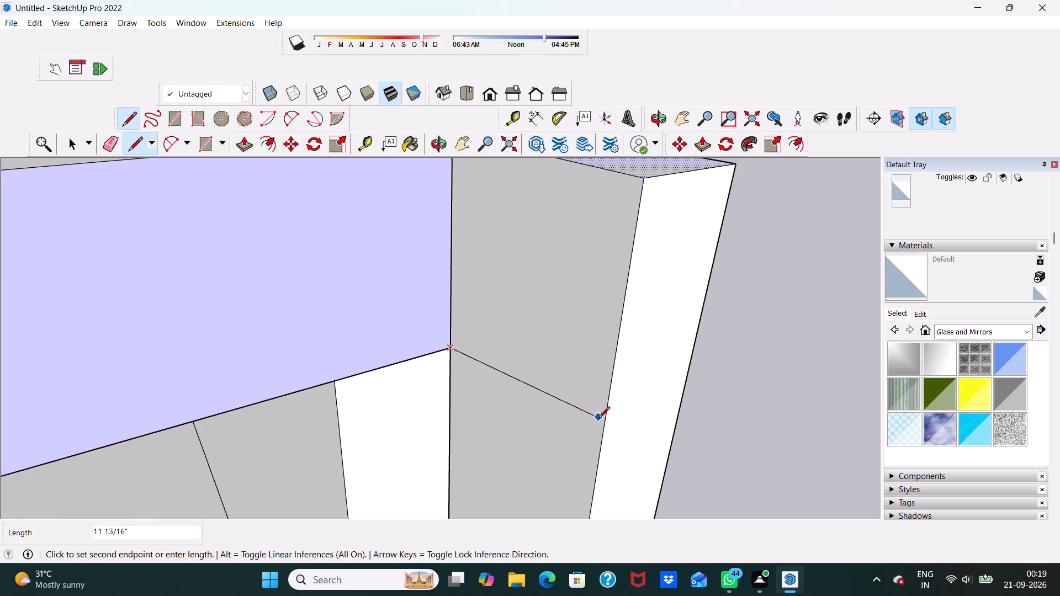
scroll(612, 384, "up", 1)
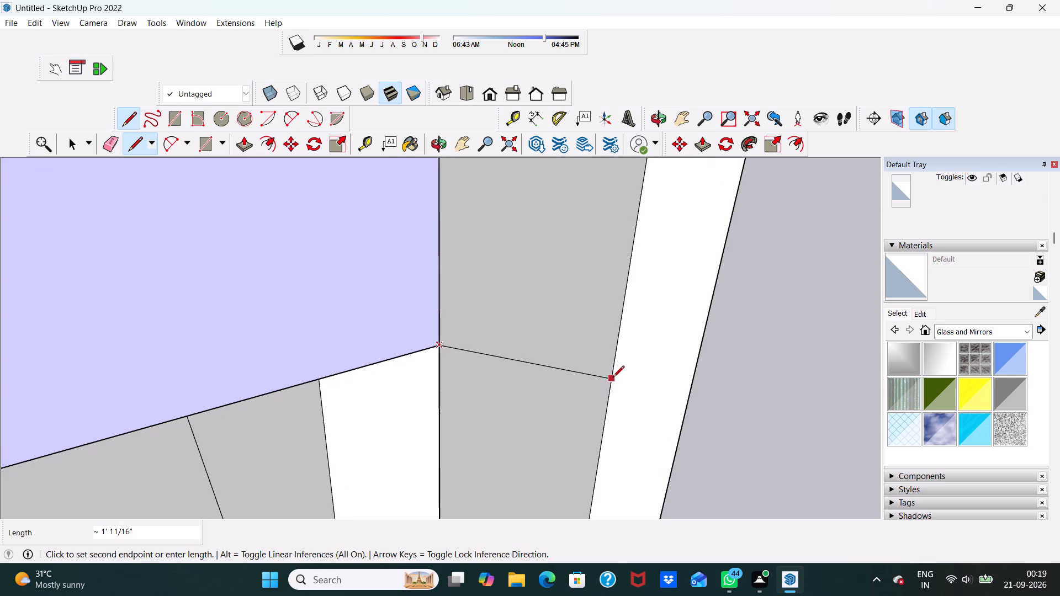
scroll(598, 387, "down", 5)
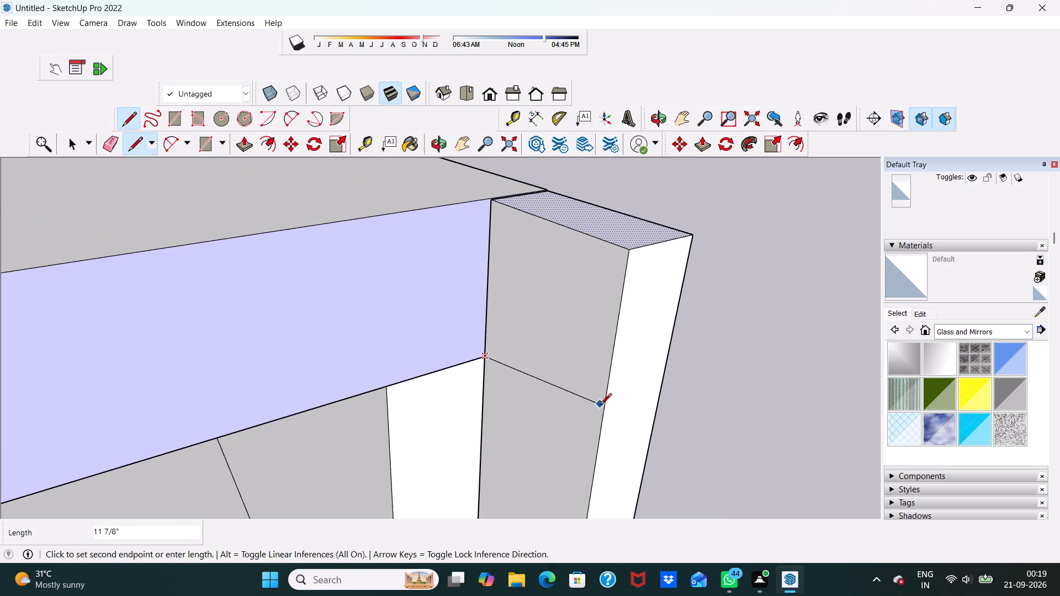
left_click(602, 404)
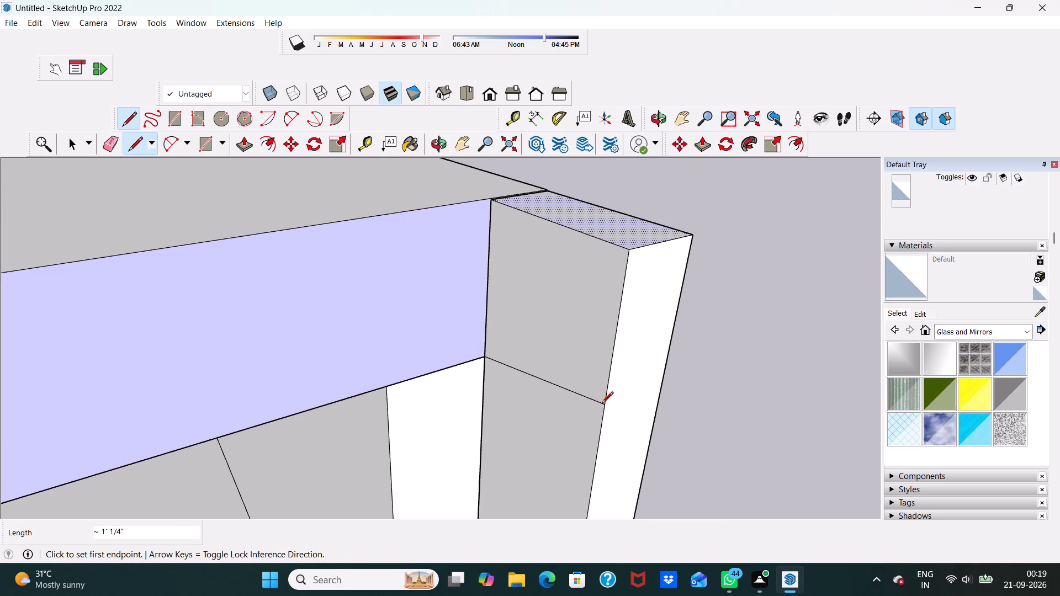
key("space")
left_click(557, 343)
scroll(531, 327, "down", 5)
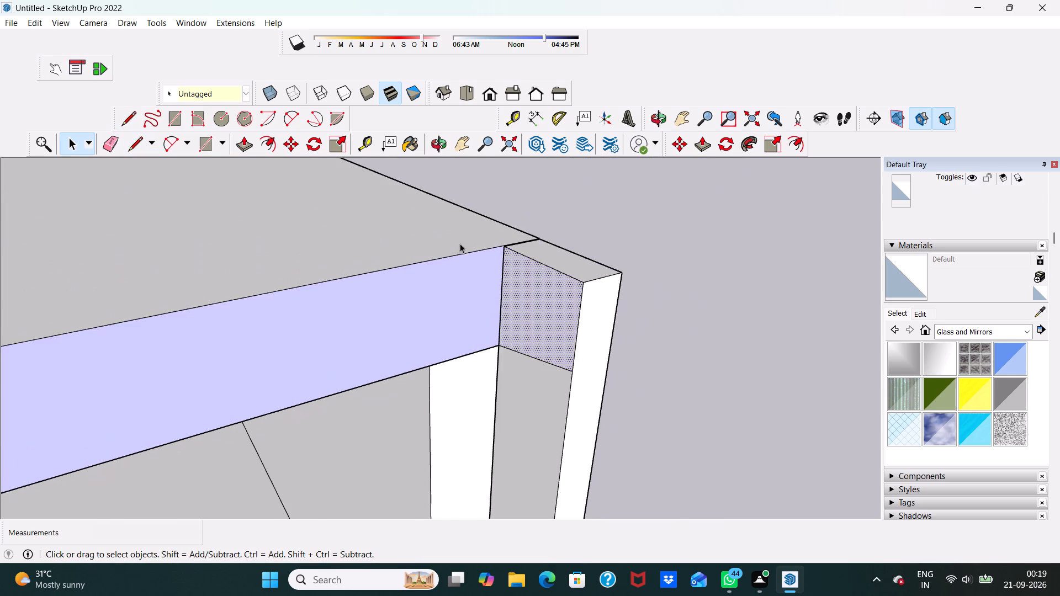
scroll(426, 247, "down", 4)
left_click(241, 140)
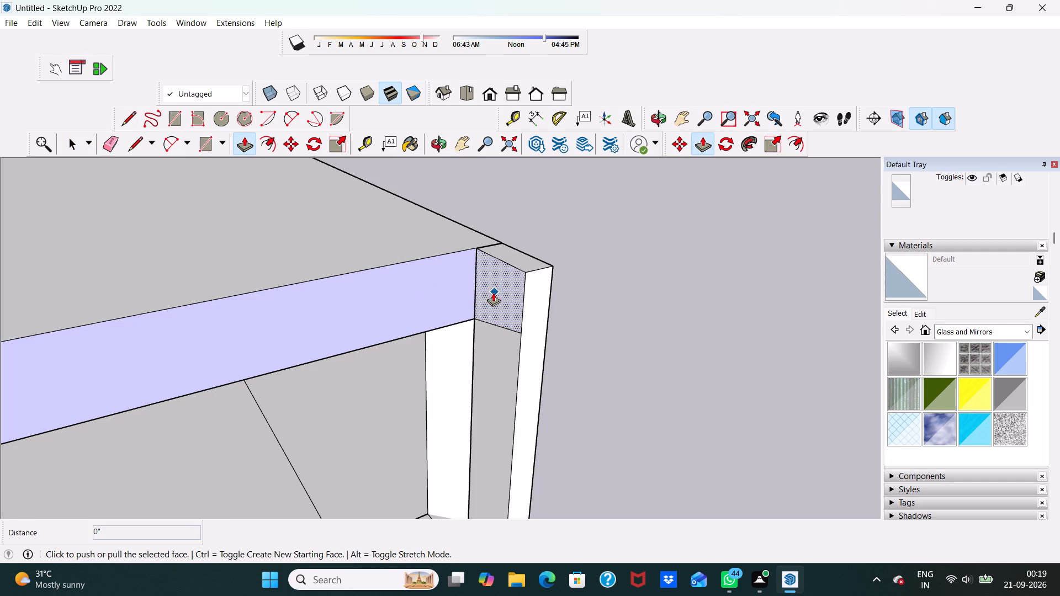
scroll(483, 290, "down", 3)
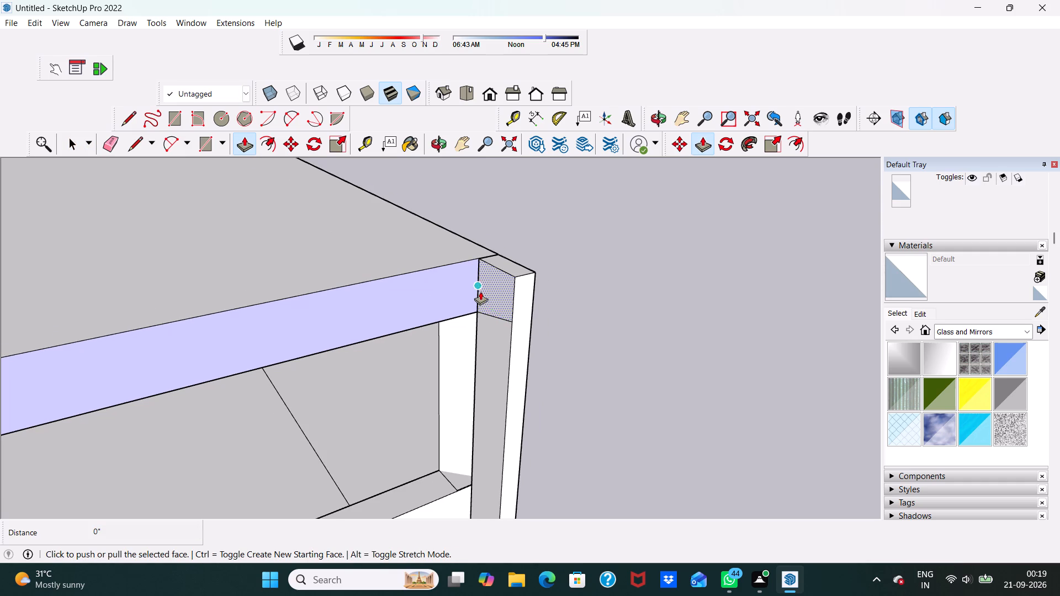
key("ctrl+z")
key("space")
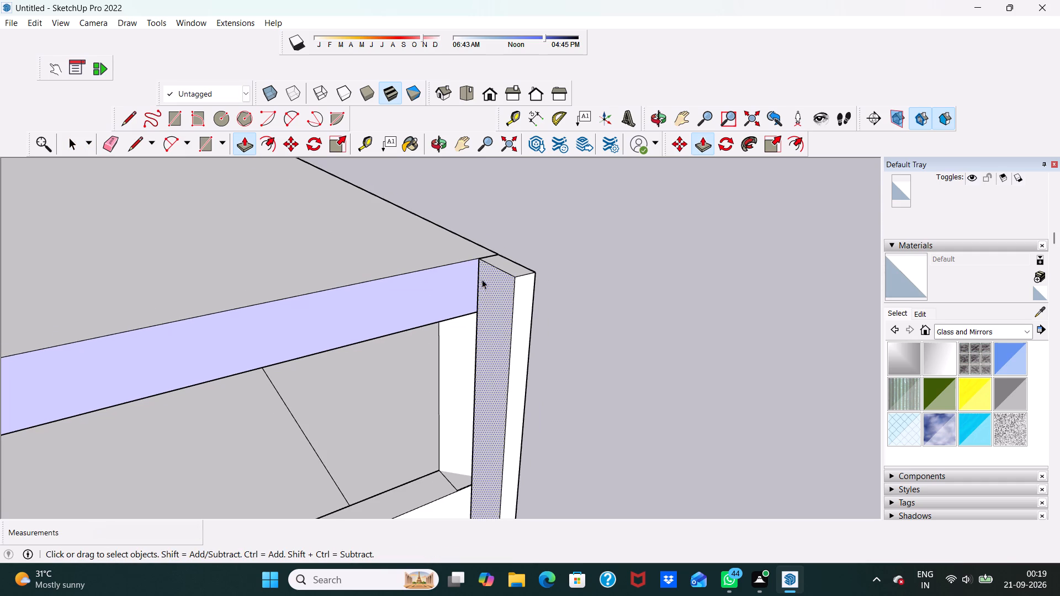
Draw a line about 1' long across the corner column's inner side, starting from the roof slab's lower corner.
left_click(134, 142)
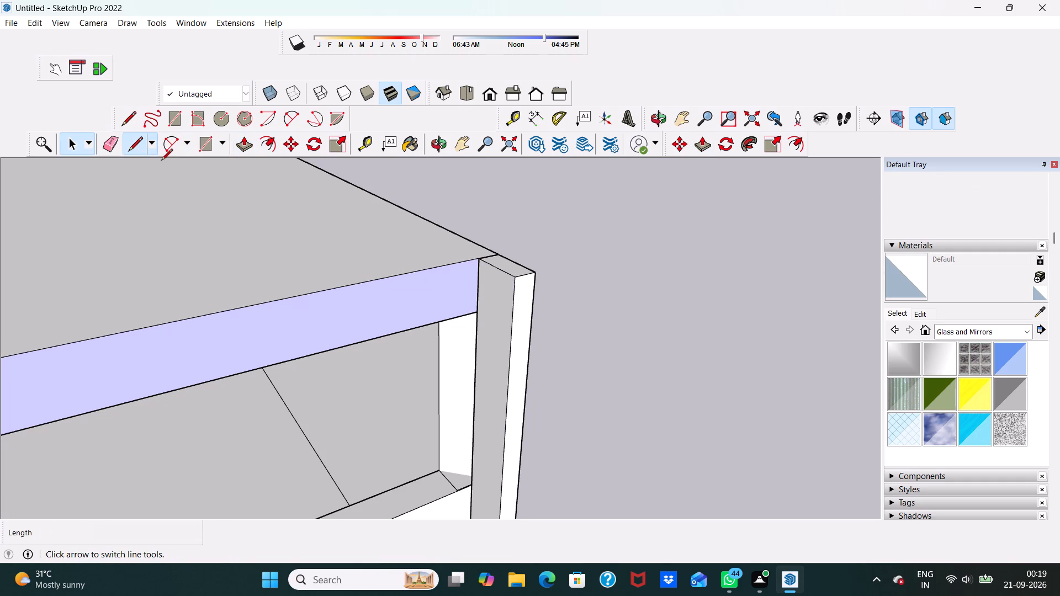
scroll(552, 322, "up", 2)
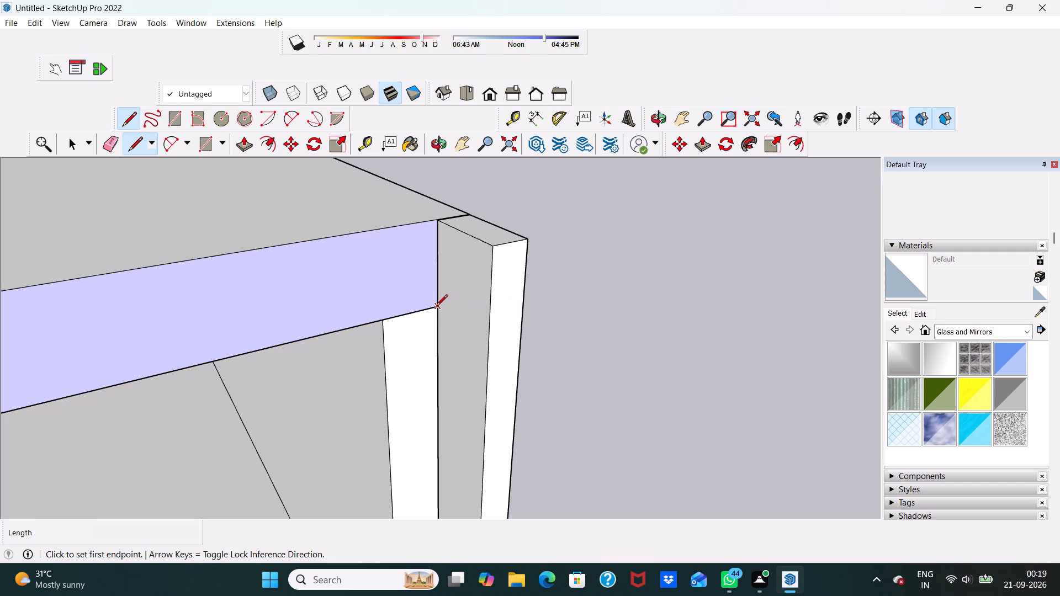
left_click(436, 307)
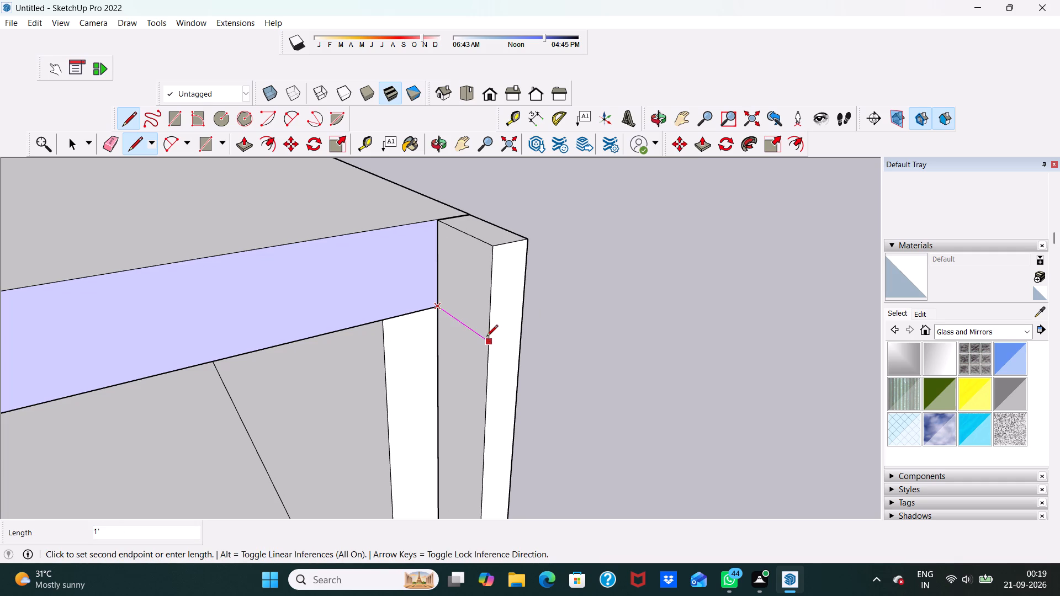
left_click(486, 338)
key("space")
middle_click_drag(476, 304, 310, 269)
scroll(375, 260, "up", 4)
scroll(378, 266, "down", 1)
middle_click_drag(378, 266, 509, 263)
scroll(510, 264, "up", 1)
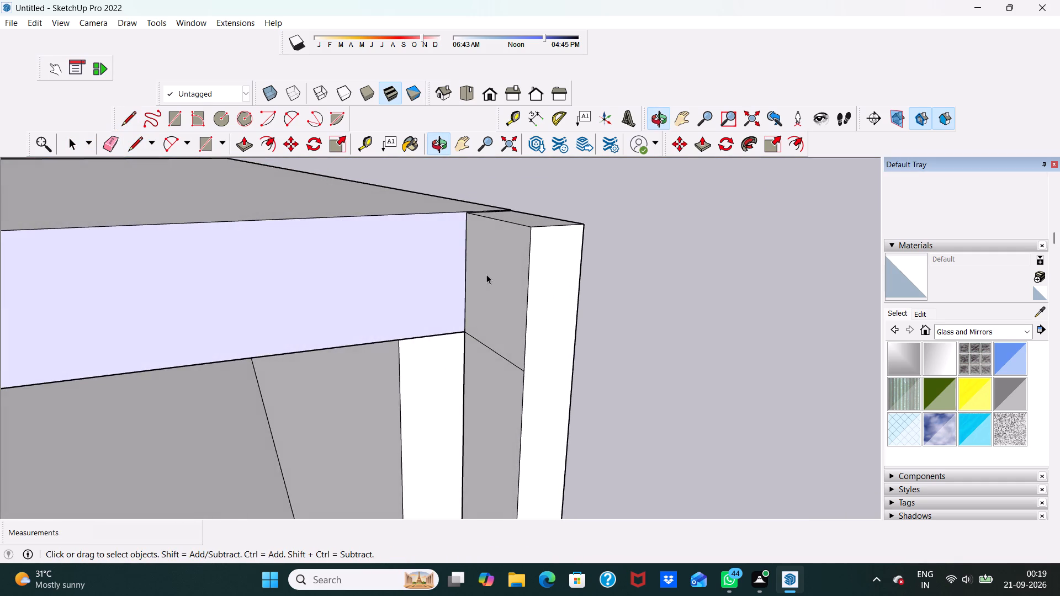
Push/Pull the top face on the column's inner side 49' 8 3/4" along the roof slab's front edge.
left_click(489, 274)
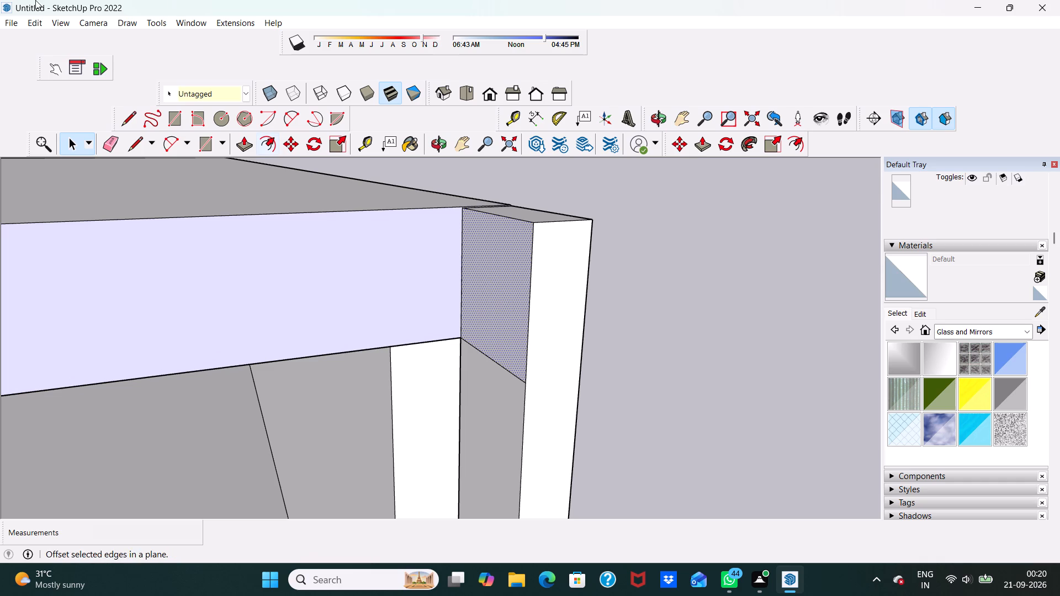
left_click(243, 139)
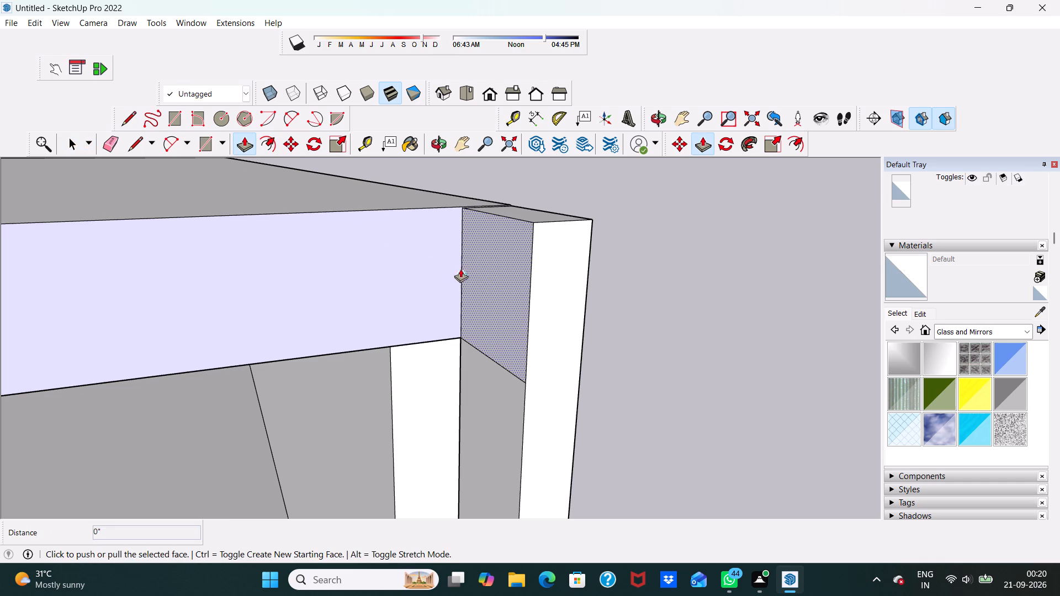
left_click(469, 269)
scroll(184, 135, "down", 10)
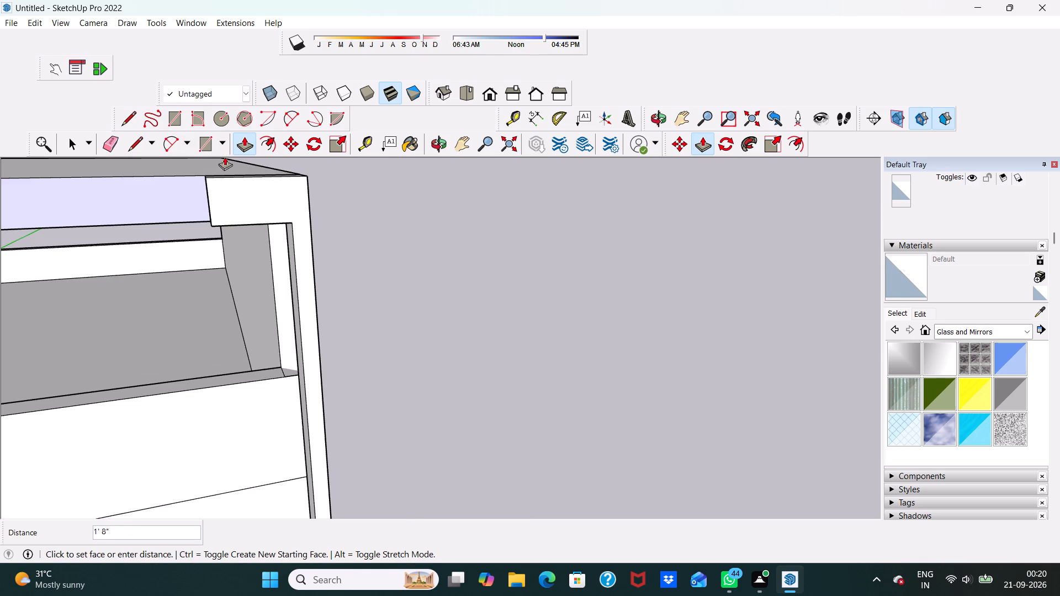
scroll(168, 190, "down", 20)
scroll(168, 190, "down", 1)
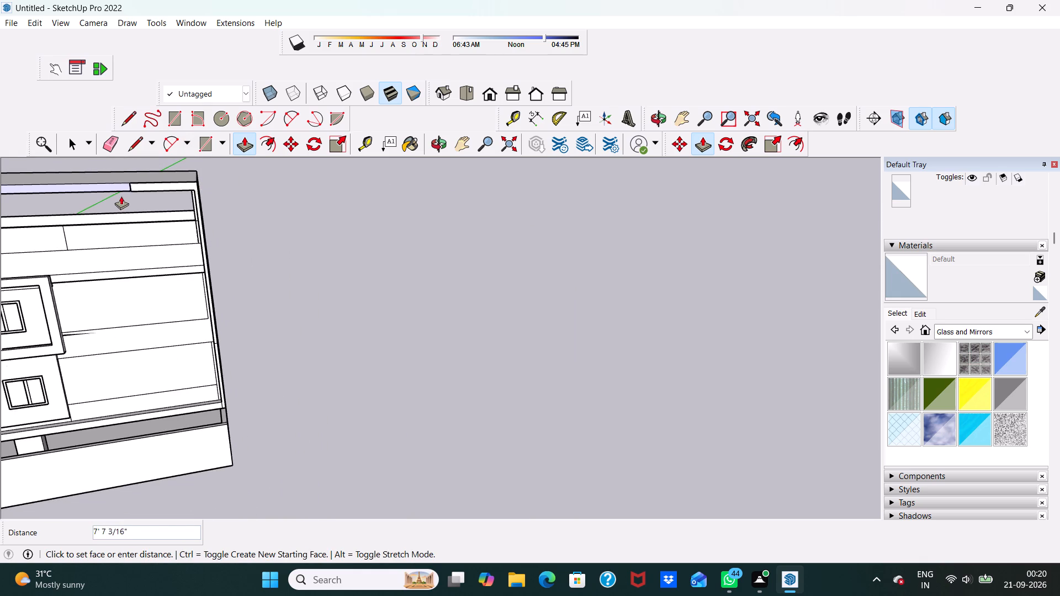
scroll(113, 196, "up", 3)
scroll(93, 192, "down", 18)
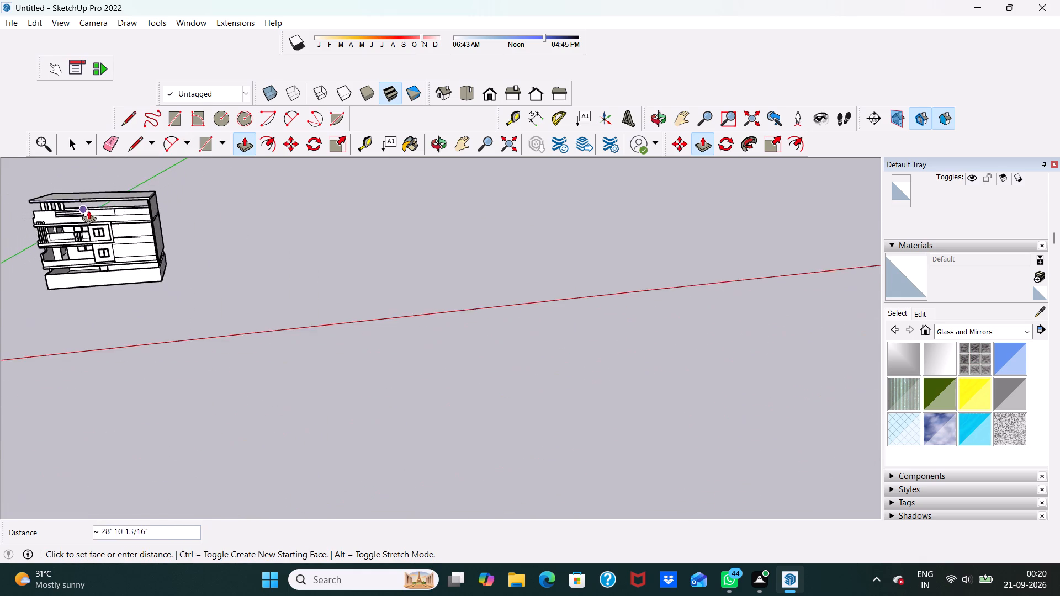
scroll(88, 210, "down", 7)
scroll(78, 204, "up", 4)
scroll(112, 168, "up", 5)
scroll(41, 204, "up", 2)
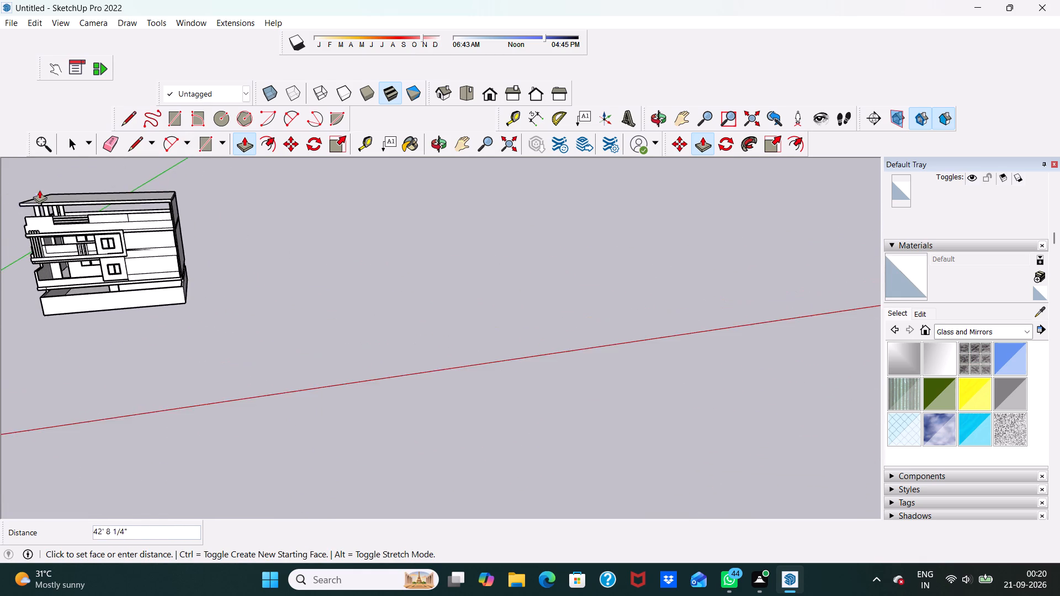
scroll(39, 190, "up", 14)
scroll(33, 209, "down", 8)
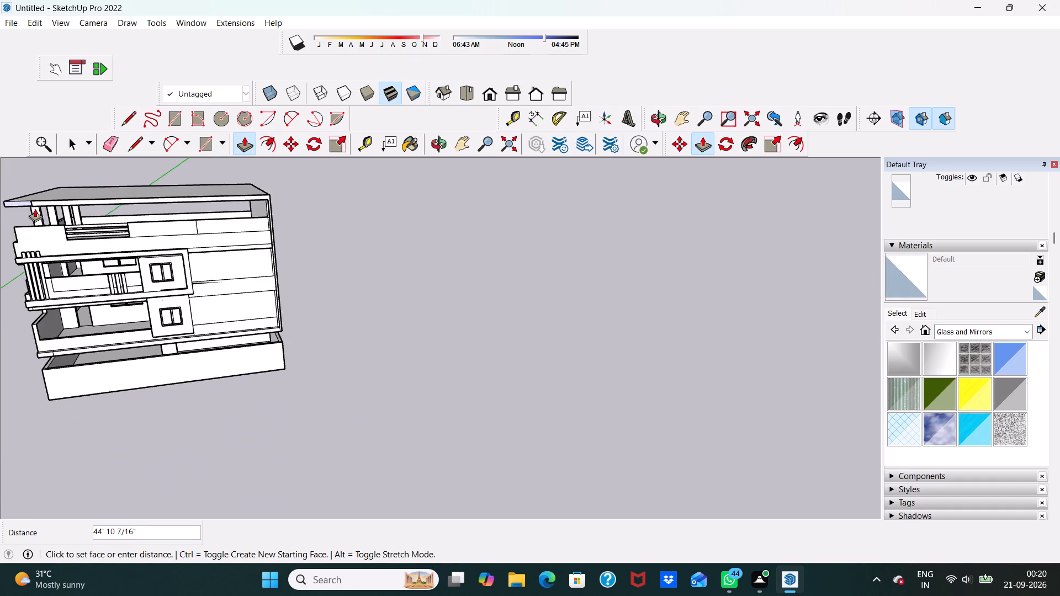
scroll(35, 209, "down", 5)
scroll(29, 219, "up", 6)
scroll(18, 225, "down", 1)
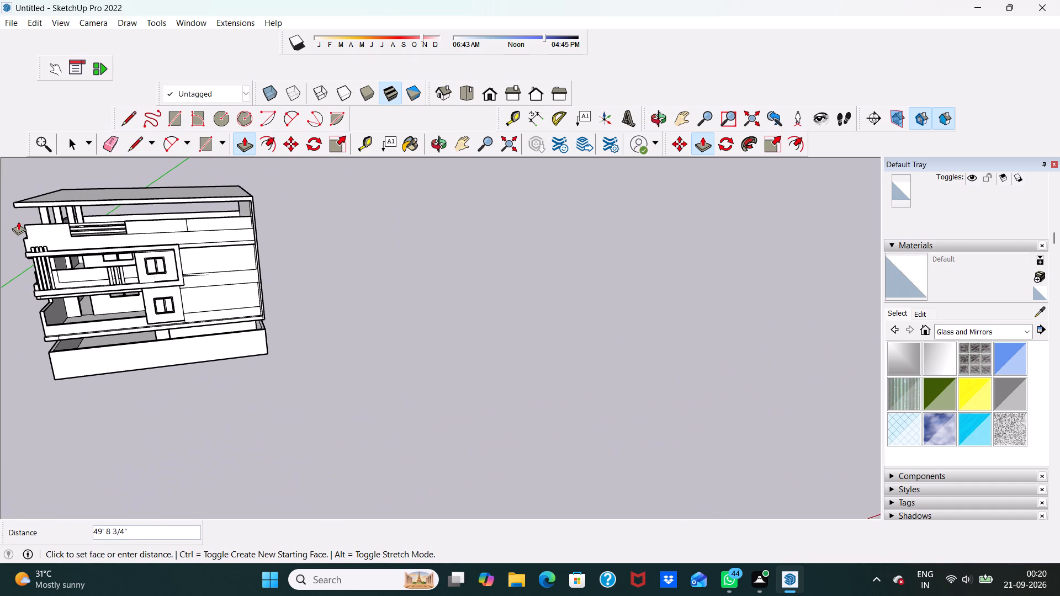
left_click(18, 221)
Examine the extended roof beam from its far end and along the front elevation back to the corner column.
middle_click_drag(32, 191, 241, 162)
scroll(262, 194, "down", 6)
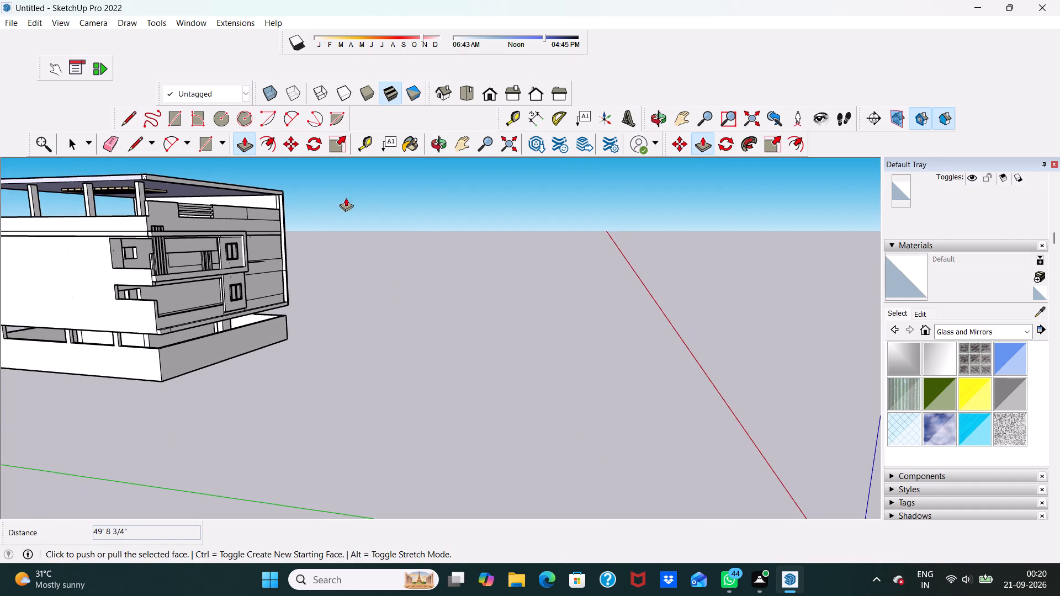
scroll(133, 186, "up", 11)
middle_click_drag(257, 177, 259, 183)
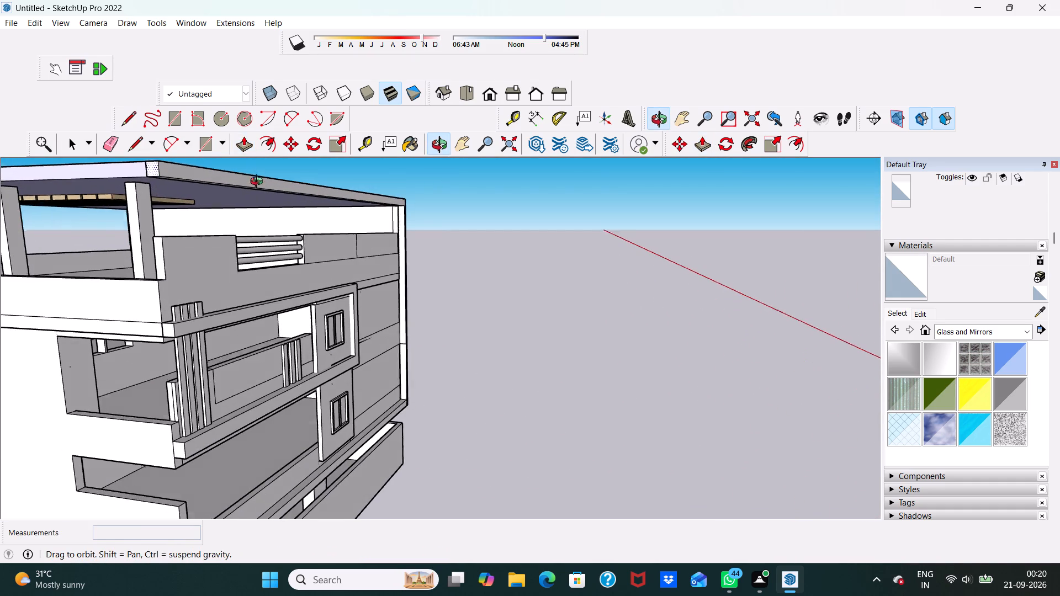
middle_click_drag(259, 183, 212, 220)
scroll(455, 172, "up", 4)
middle_click_drag(463, 214, 269, 244)
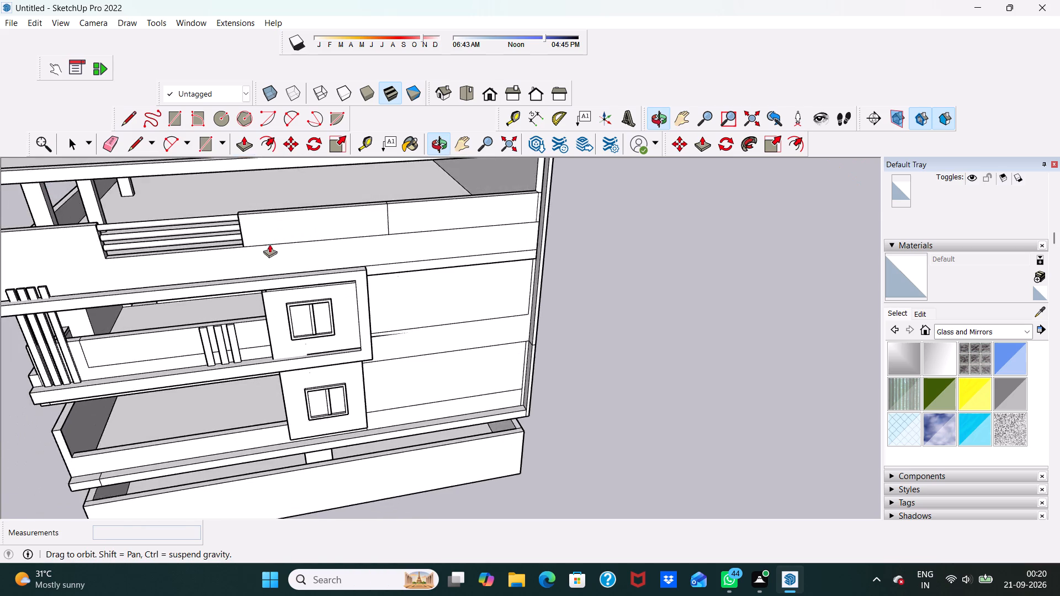
middle_click_drag(269, 244, 269, 248)
scroll(344, 213, "down", 5)
middle_click_drag(471, 238, 406, 194)
scroll(407, 177, "up", 4)
scroll(483, 229, "up", 5)
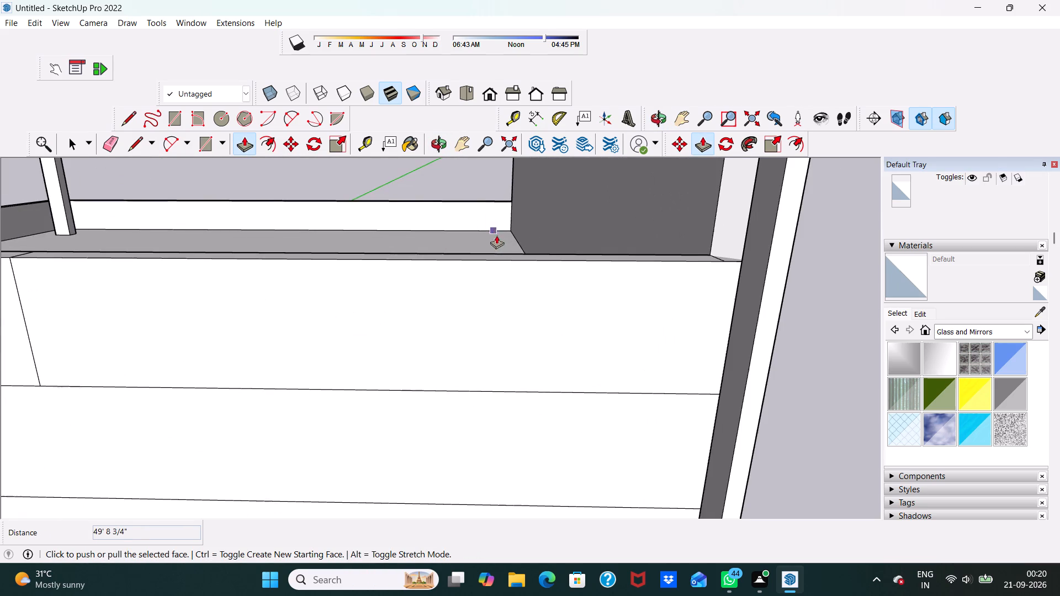
scroll(748, 269, "down", 7)
Push/Pull the upper part of the corner column's inner face 4 3/16" toward the front wall.
key("space")
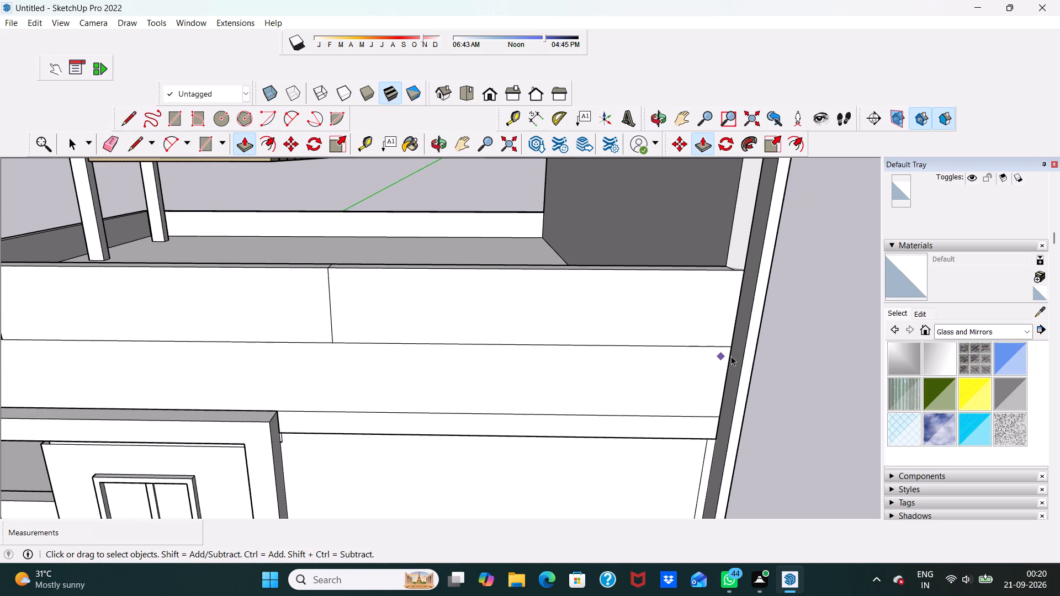
left_click(736, 356)
scroll(736, 356, "down", 5)
scroll(742, 309, "down", 5)
middle_click_drag(746, 337, 735, 230)
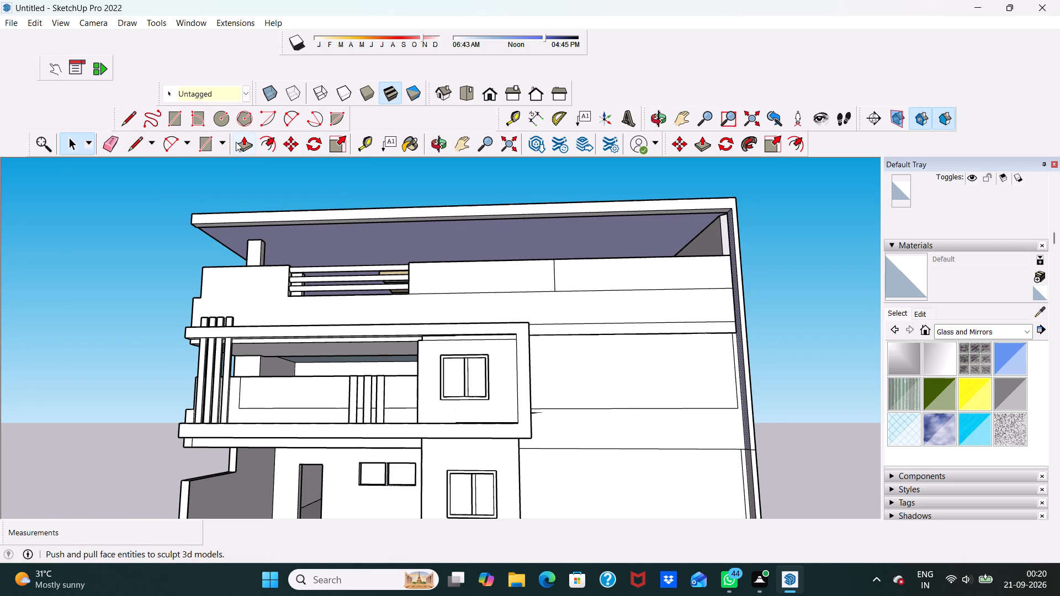
left_click(236, 142)
scroll(627, 247, "up", 4)
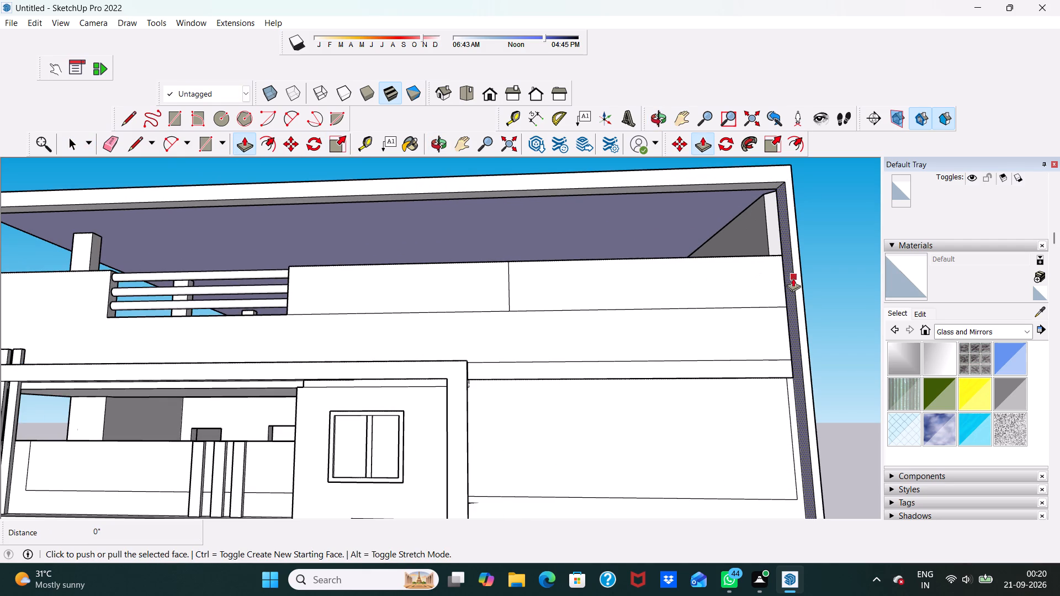
left_click_drag(789, 284, 760, 297)
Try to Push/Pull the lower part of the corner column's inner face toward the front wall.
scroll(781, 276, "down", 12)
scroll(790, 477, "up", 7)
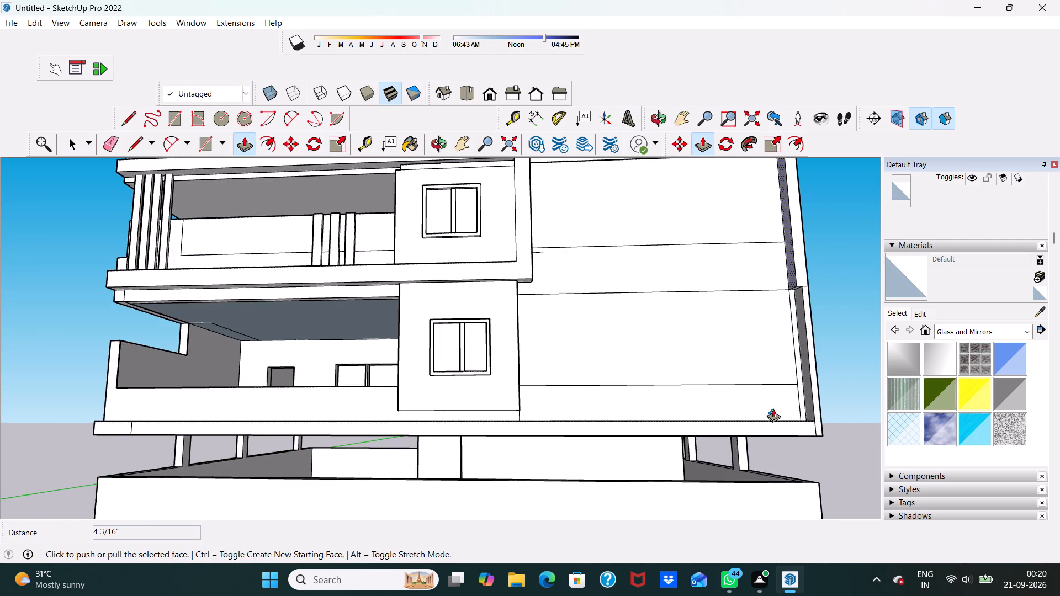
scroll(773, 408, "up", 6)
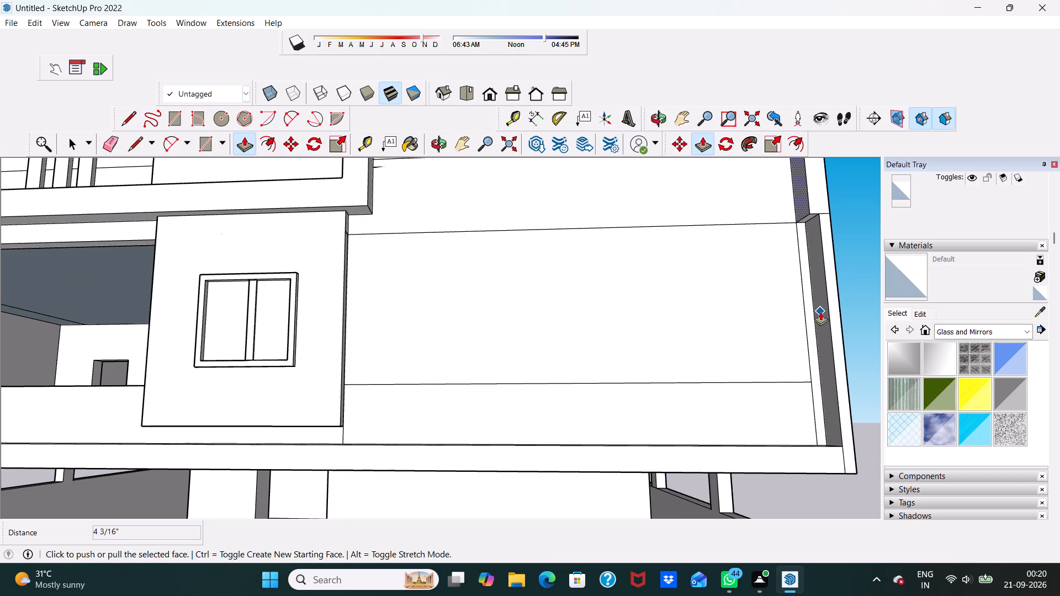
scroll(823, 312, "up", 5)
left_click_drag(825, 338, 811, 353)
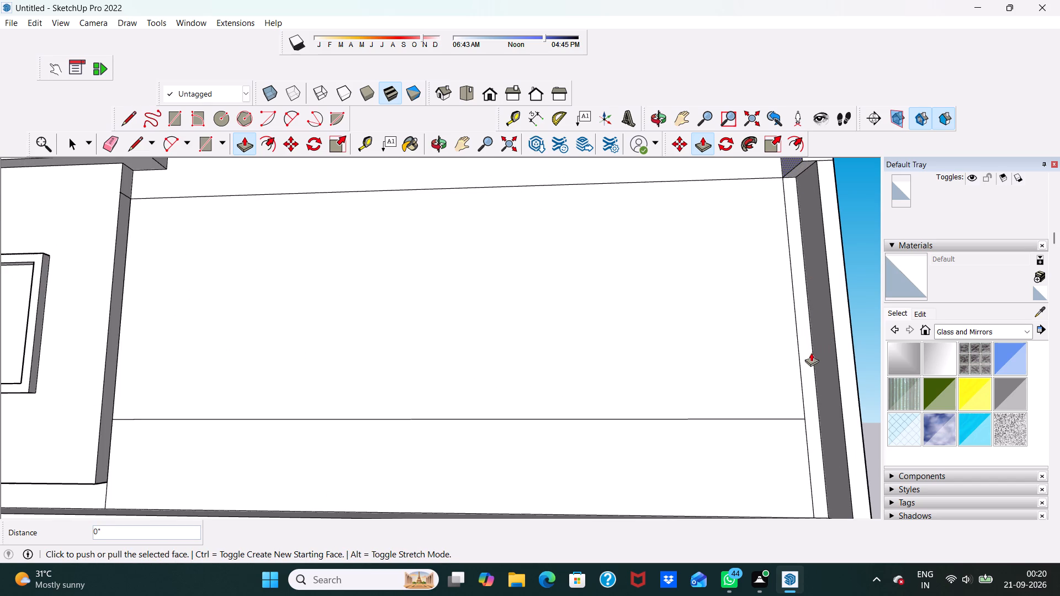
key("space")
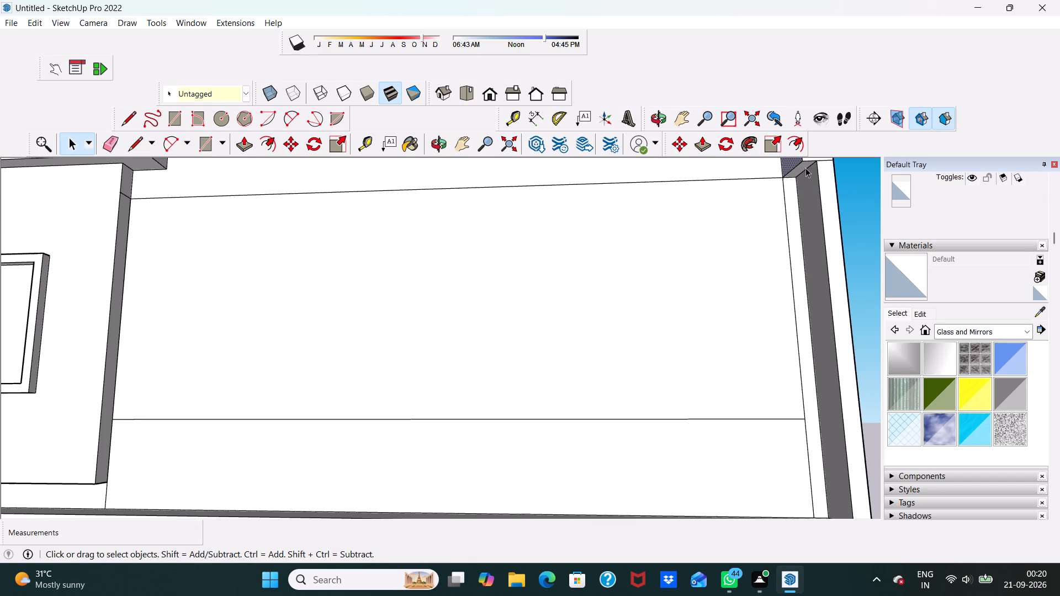
Push/Pull the small underside face at the corner column's step 9' 3/16" down to the floor slab.
left_click(805, 168)
scroll(809, 175, "up", 4)
middle_click_drag(812, 174, 808, 168)
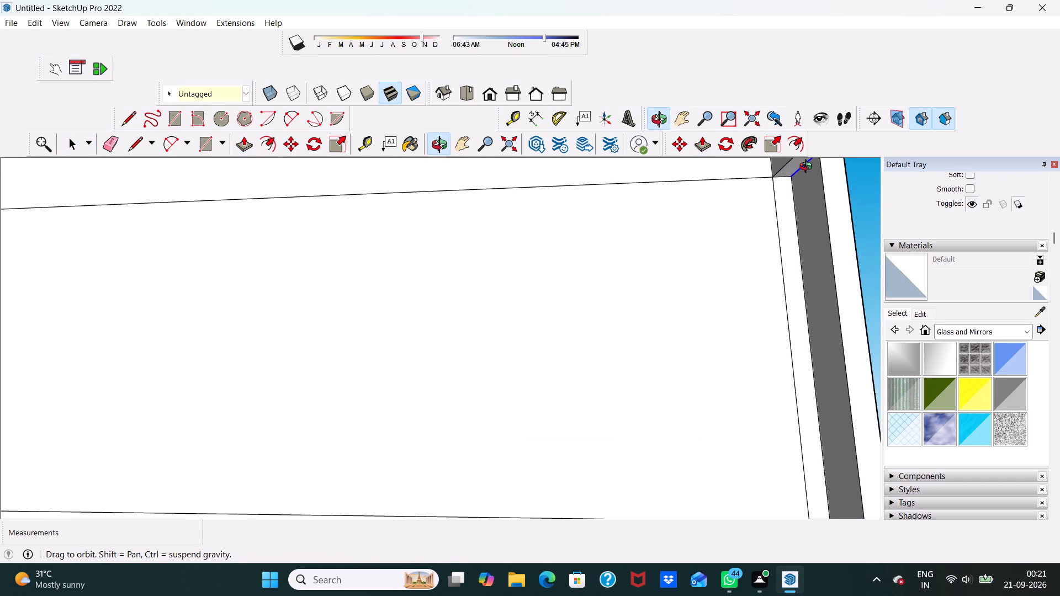
middle_click_drag(808, 168, 805, 174)
scroll(779, 201, "up", 1)
left_click(752, 223)
scroll(754, 217, "down", 5)
left_click(835, 199)
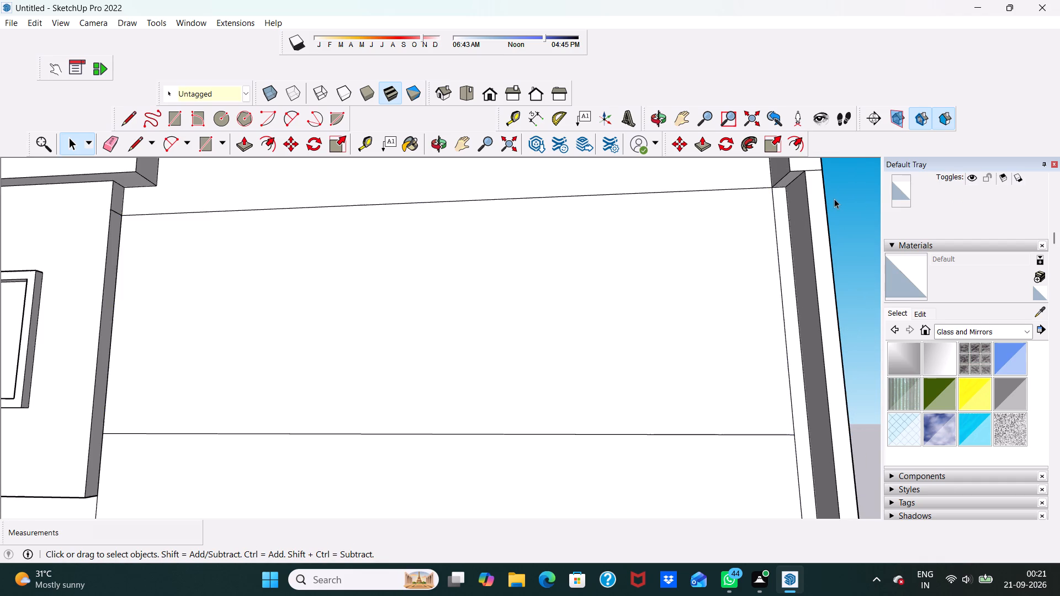
scroll(796, 194, "up", 3)
left_click(787, 175)
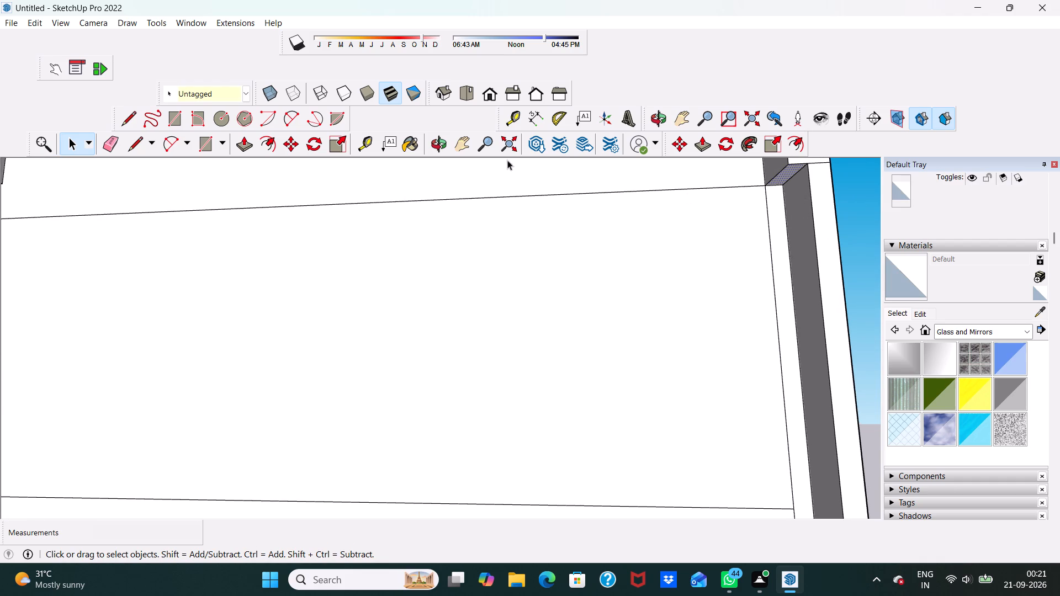
left_click(242, 145)
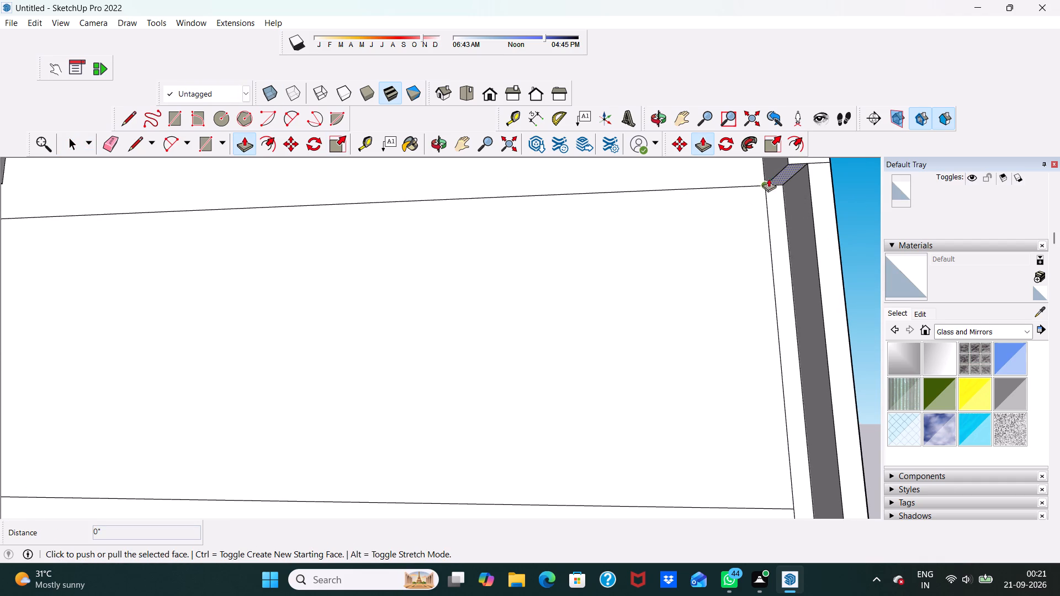
left_click(781, 168)
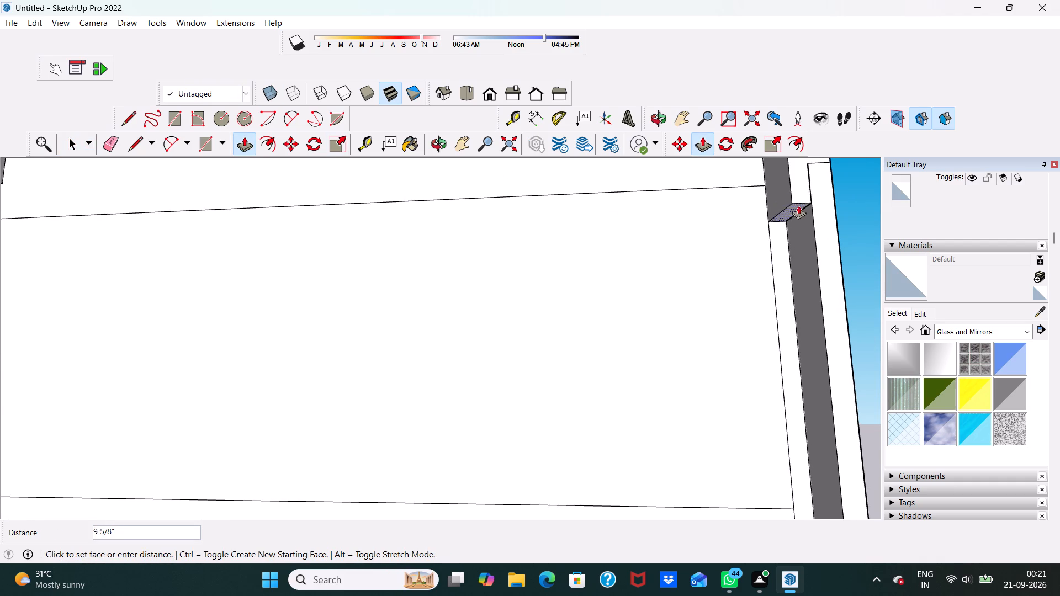
scroll(818, 403, "down", 9)
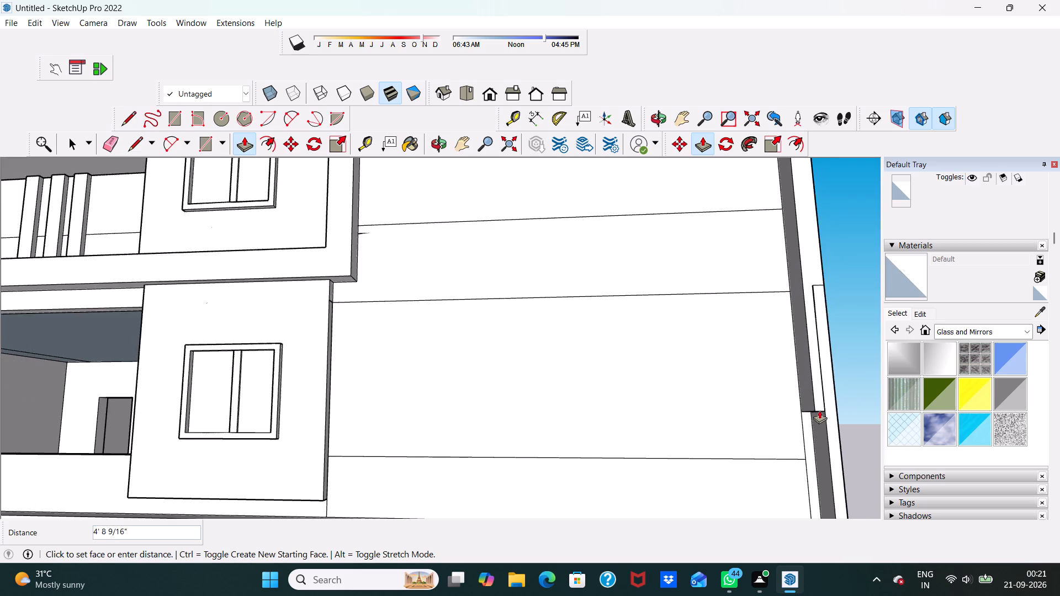
scroll(819, 410, "down", 8)
scroll(834, 449, "up", 3)
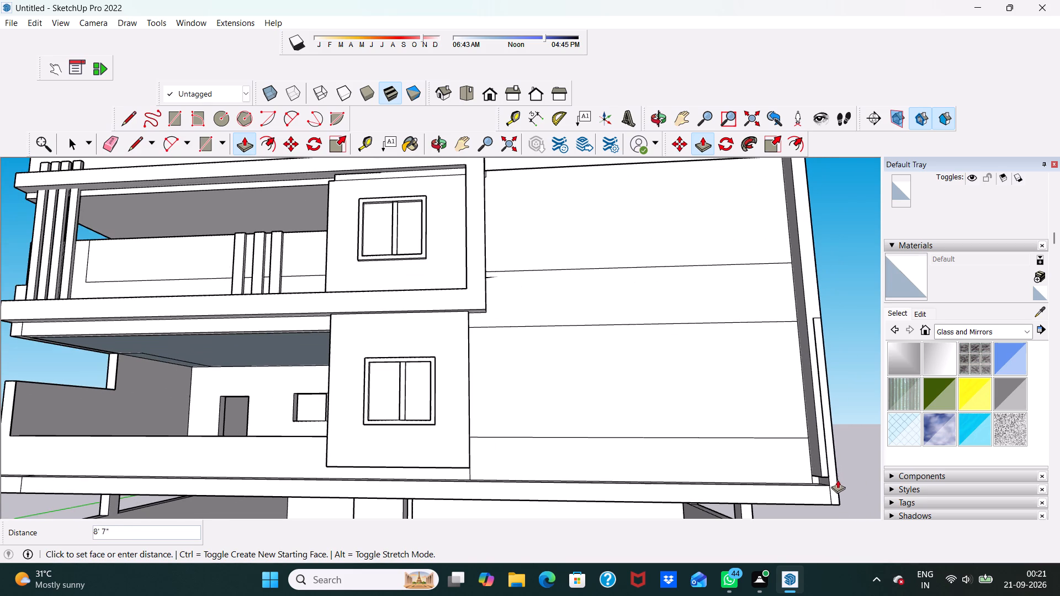
left_click(838, 489)
Erase the leftover vertical and horizontal edges around the former step on the corner column's faces.
scroll(824, 446, "up", 2)
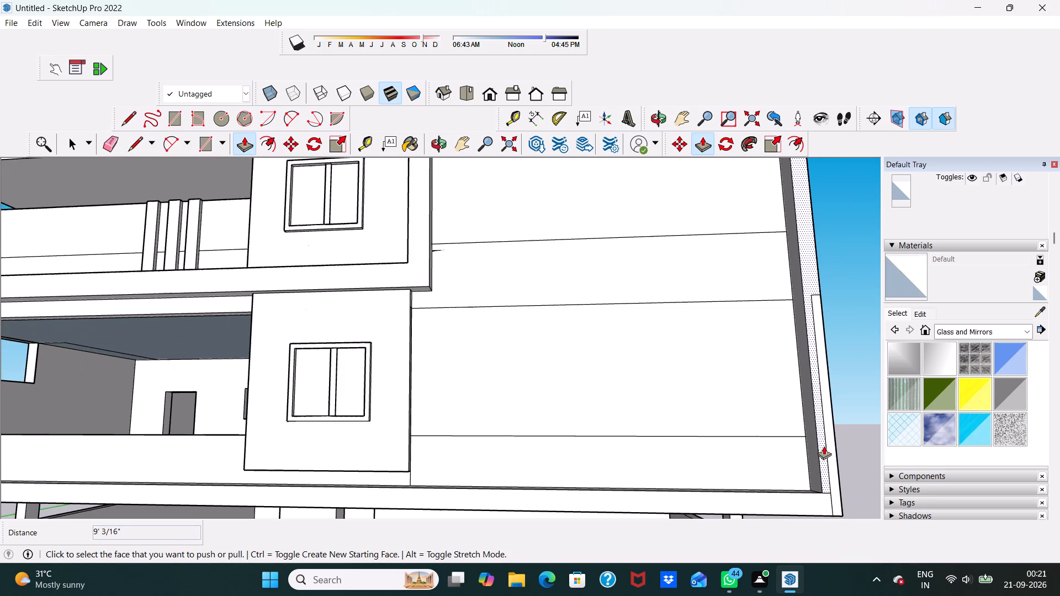
middle_click_drag(824, 446, 744, 466)
left_click_drag(864, 429, 790, 417)
key("space")
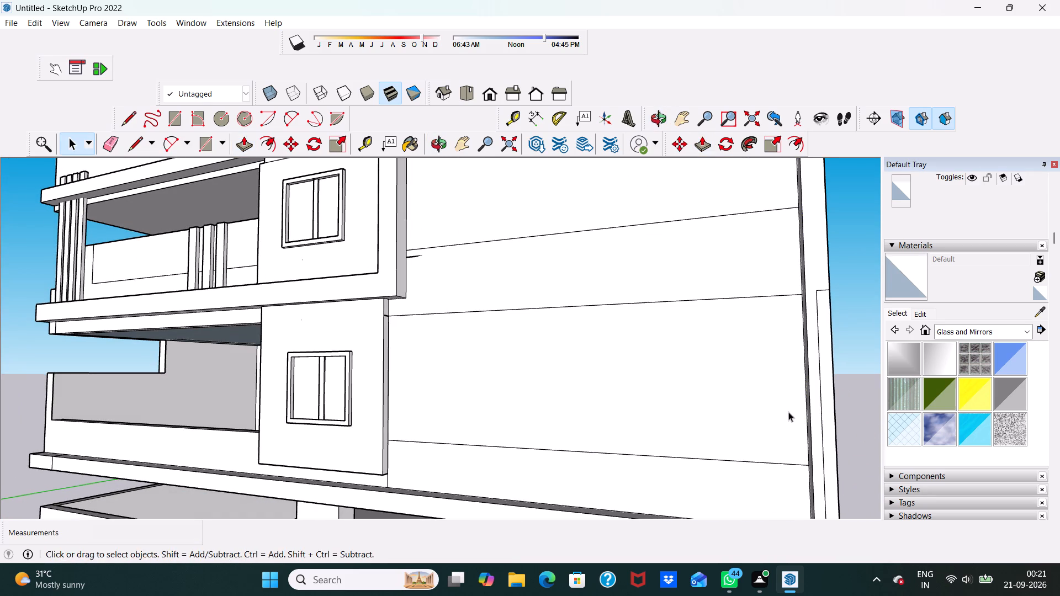
middle_click_drag(796, 407, 730, 418)
scroll(730, 416, "up", 5)
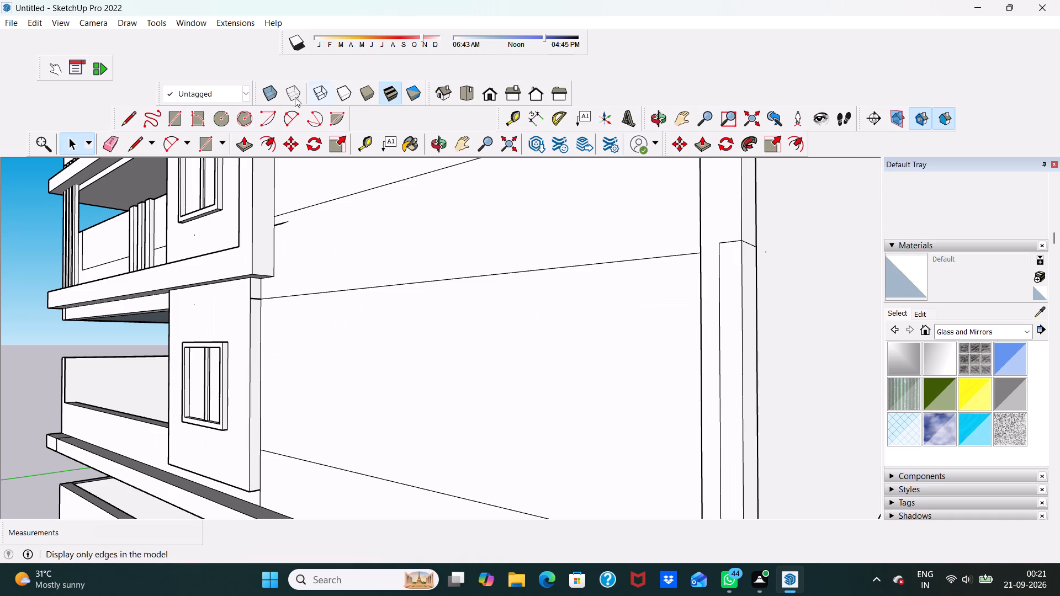
left_click(111, 146)
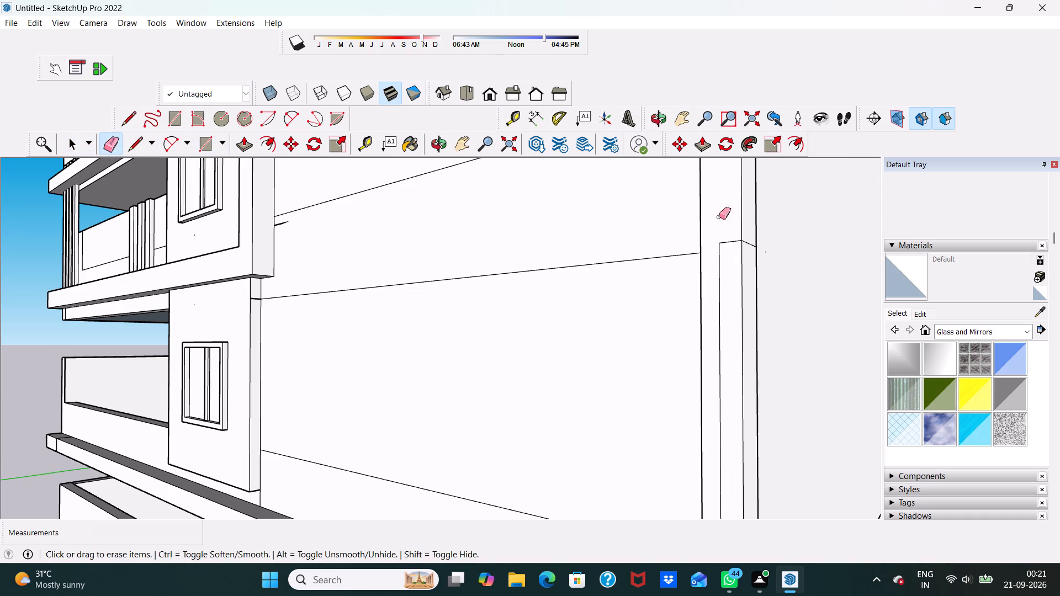
scroll(746, 226, "up", 2)
left_click(706, 306)
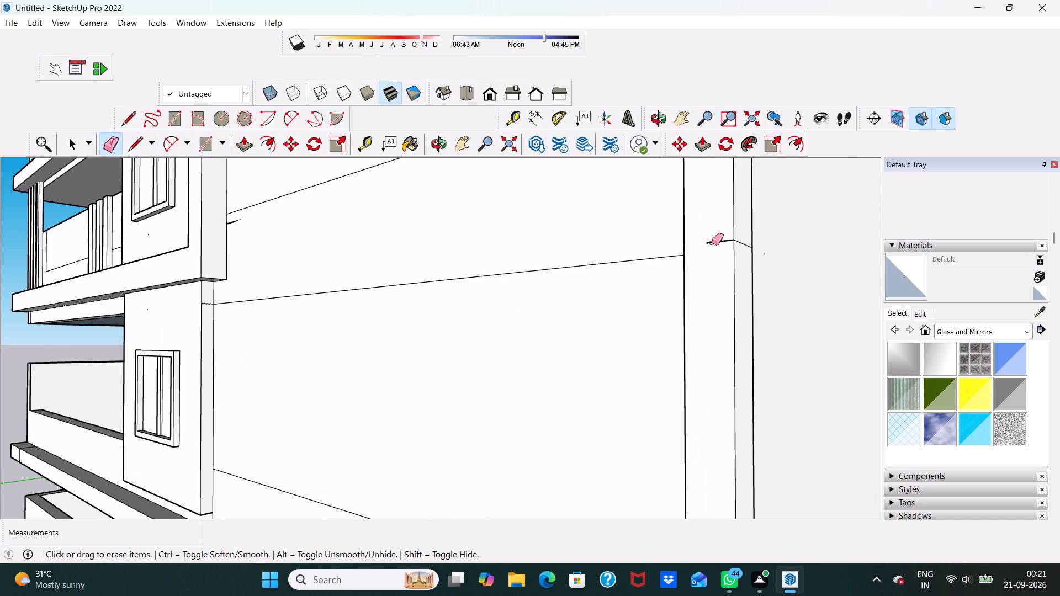
left_click(712, 243)
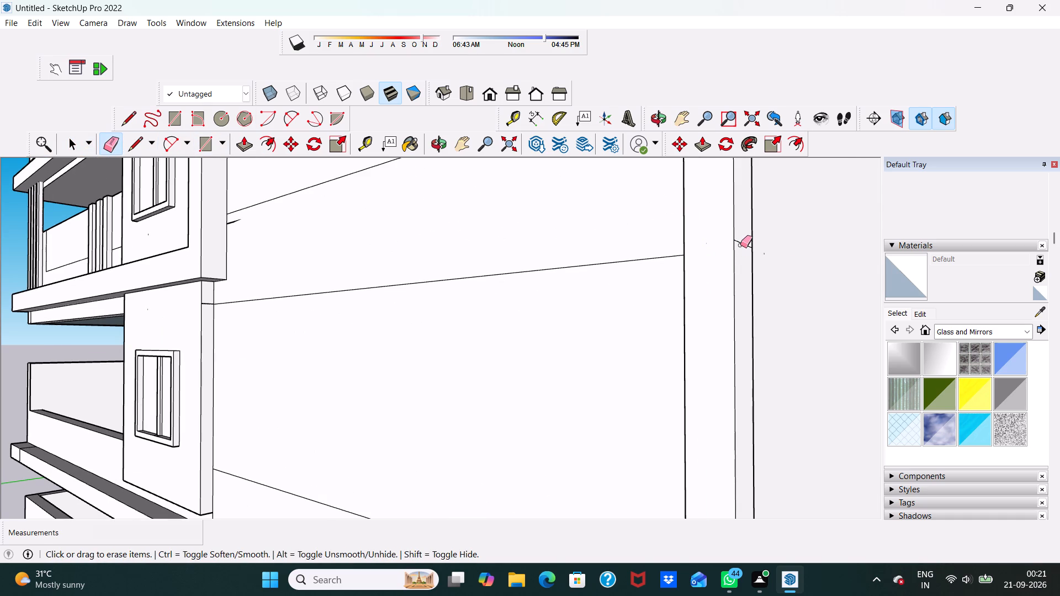
left_click(740, 245)
left_click(740, 243)
Erase the short stray edge on the blank wall beside the upper balcony frame.
scroll(727, 252, "down", 4)
middle_click_drag(720, 260, 731, 255)
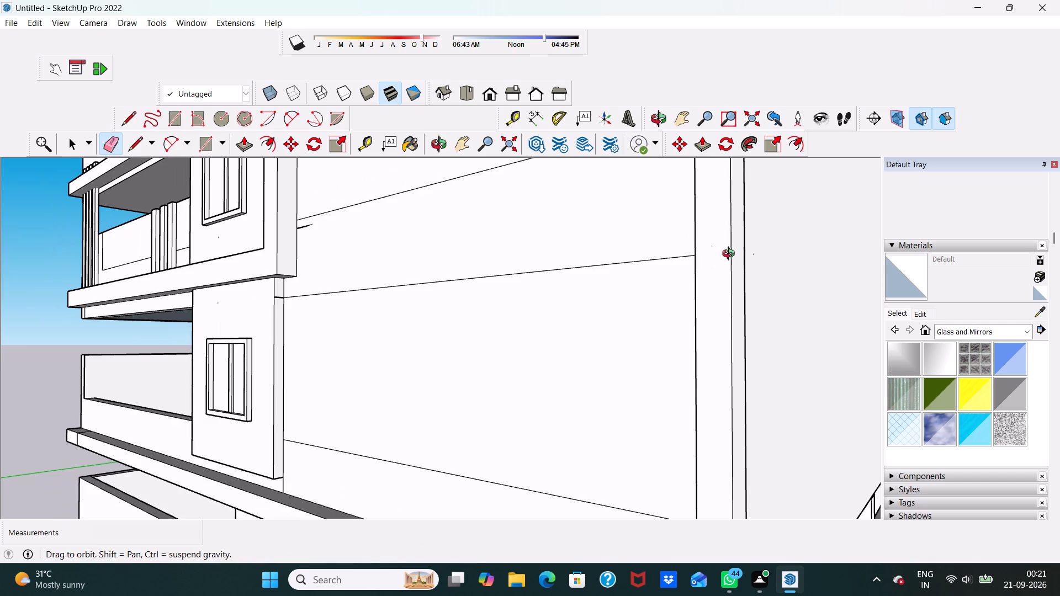
middle_click_drag(731, 255, 808, 251)
scroll(808, 251, "up", 1)
scroll(734, 247, "down", 6)
middle_click_drag(617, 328, 734, 320)
scroll(558, 284, "up", 6)
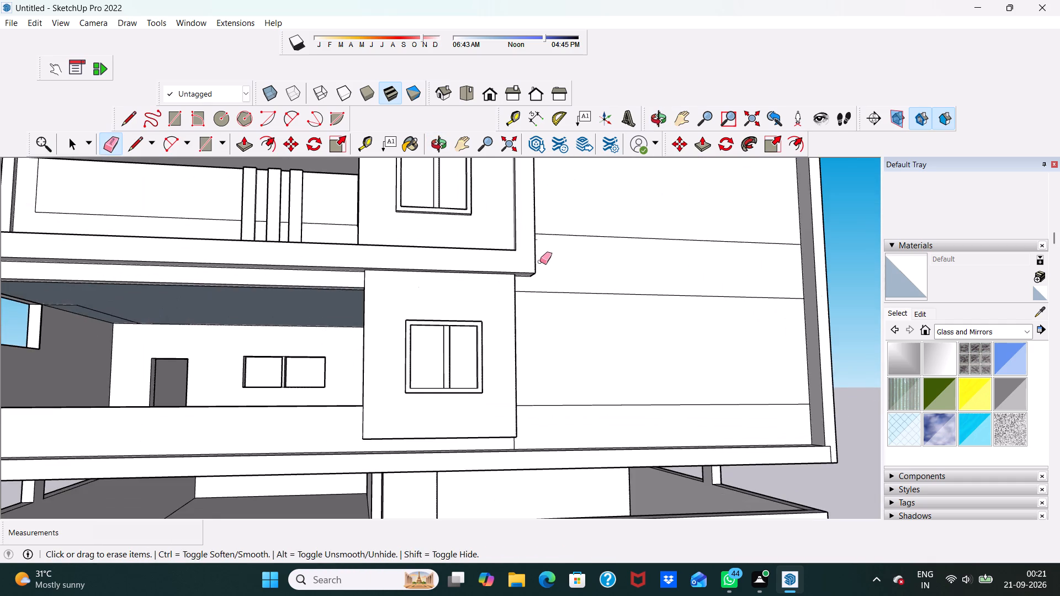
middle_click_drag(533, 247, 432, 268)
scroll(470, 235, "up", 5)
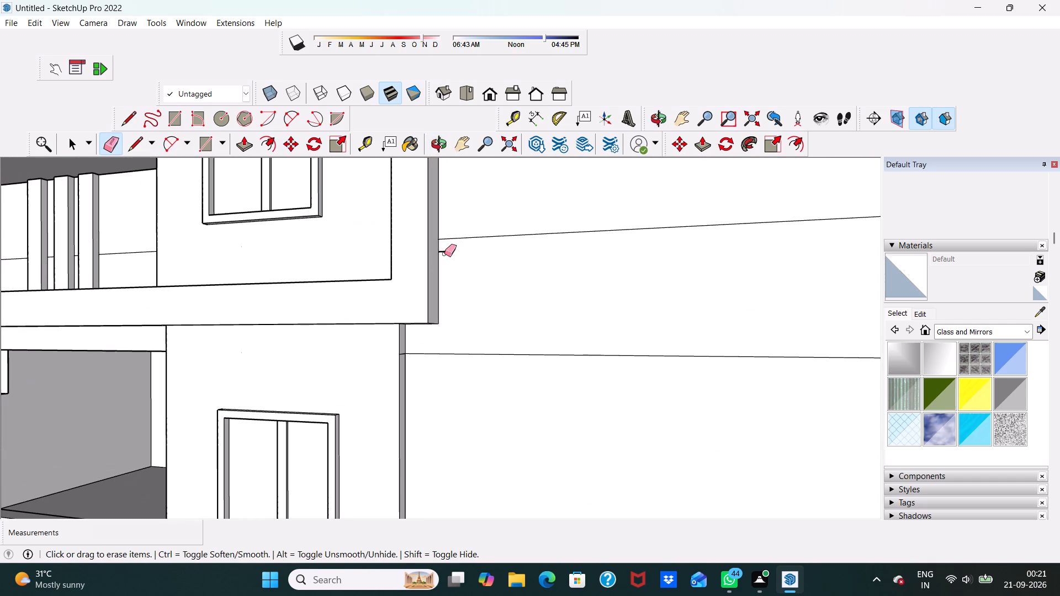
left_click(442, 251)
Erase the short horizontal edge on the side face of the lower window block, just below the balcony frame.
middle_click_drag(405, 353, 362, 350)
scroll(385, 360, "up", 7)
scroll(380, 348, "down", 5)
scroll(428, 340, "down", 6)
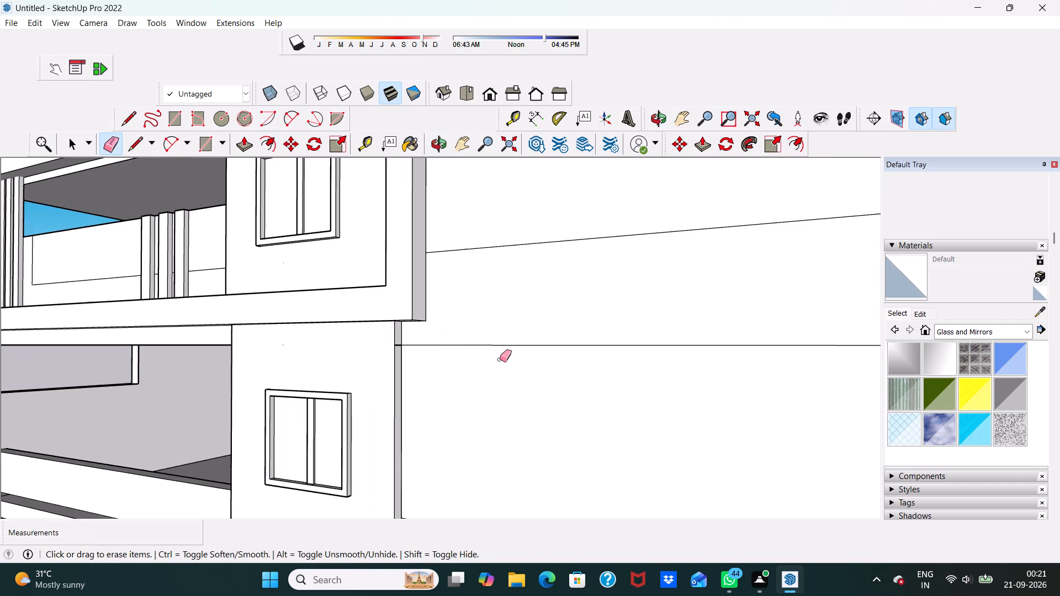
scroll(414, 351, "up", 2)
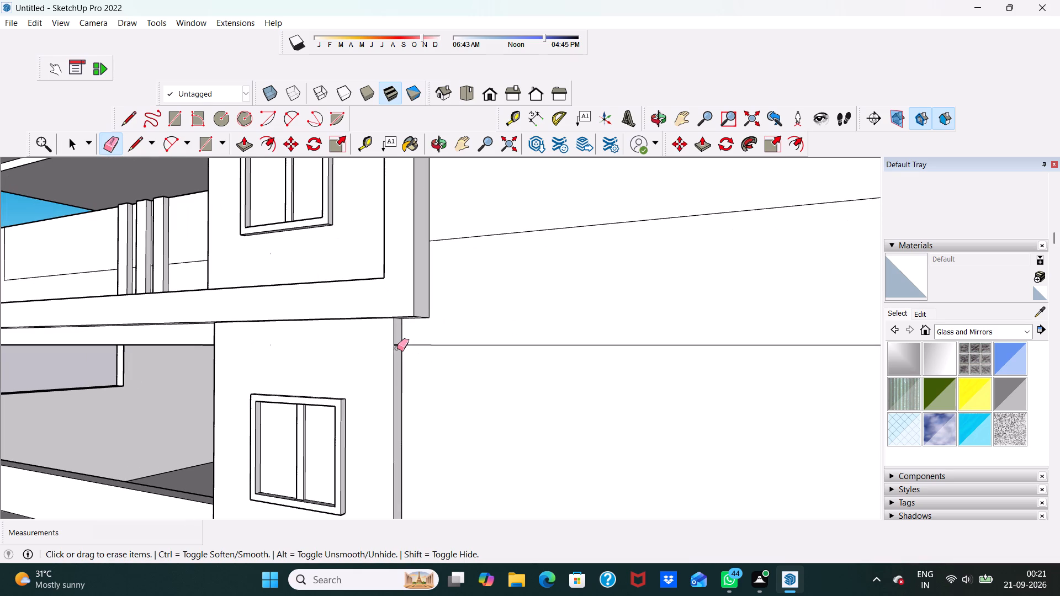
left_click(397, 344)
Erase the three horizontal lines across the blank front wall between the window blocks and the corner column.
scroll(438, 347, "down", 4)
scroll(477, 298, "down", 4)
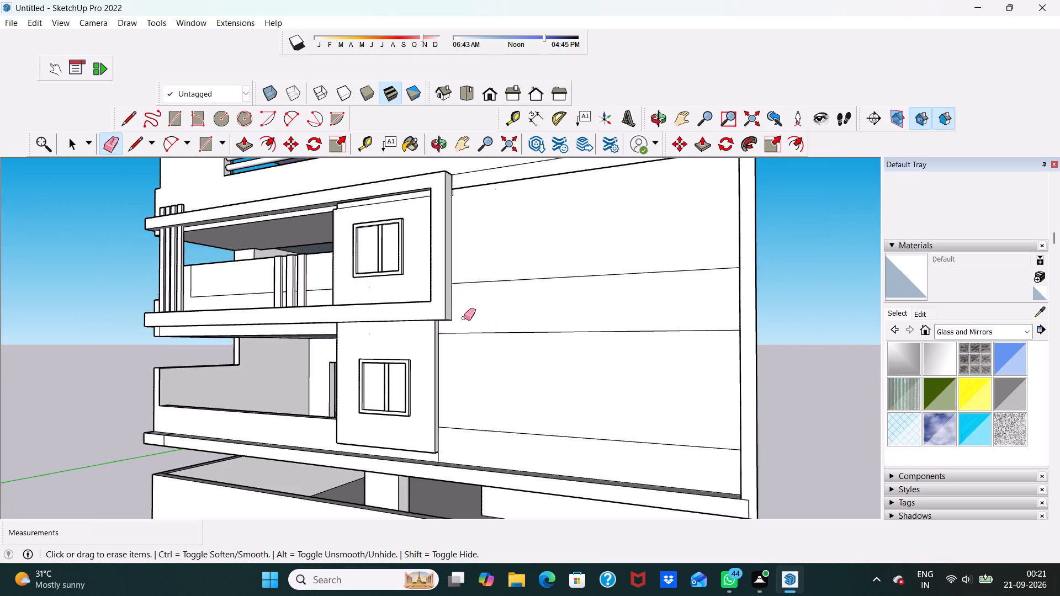
middle_click_drag(464, 318, 538, 343)
scroll(563, 305, "up", 3)
left_click(566, 305)
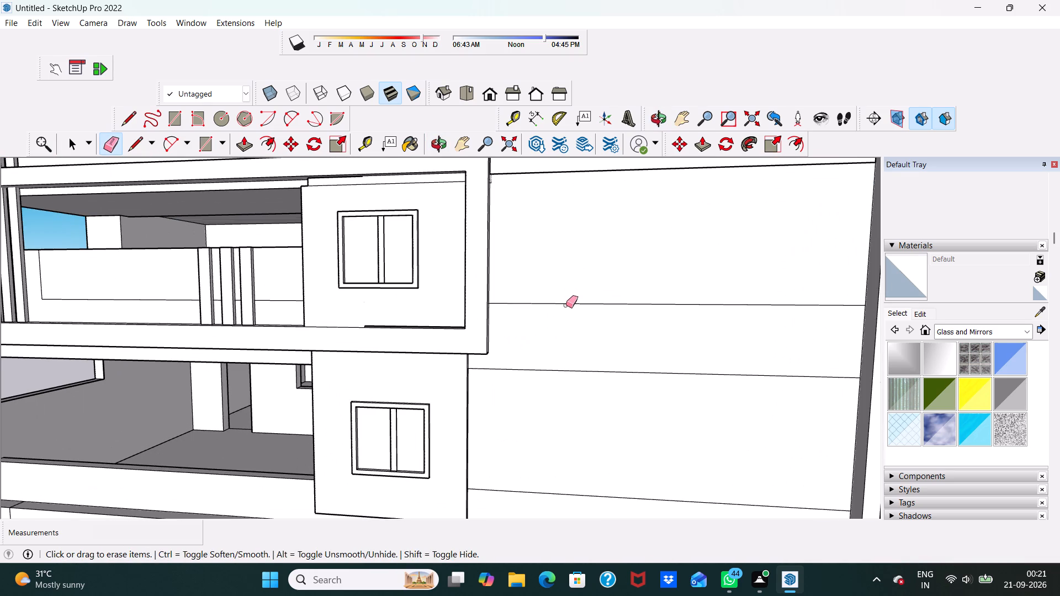
left_click(573, 305)
left_click(574, 302)
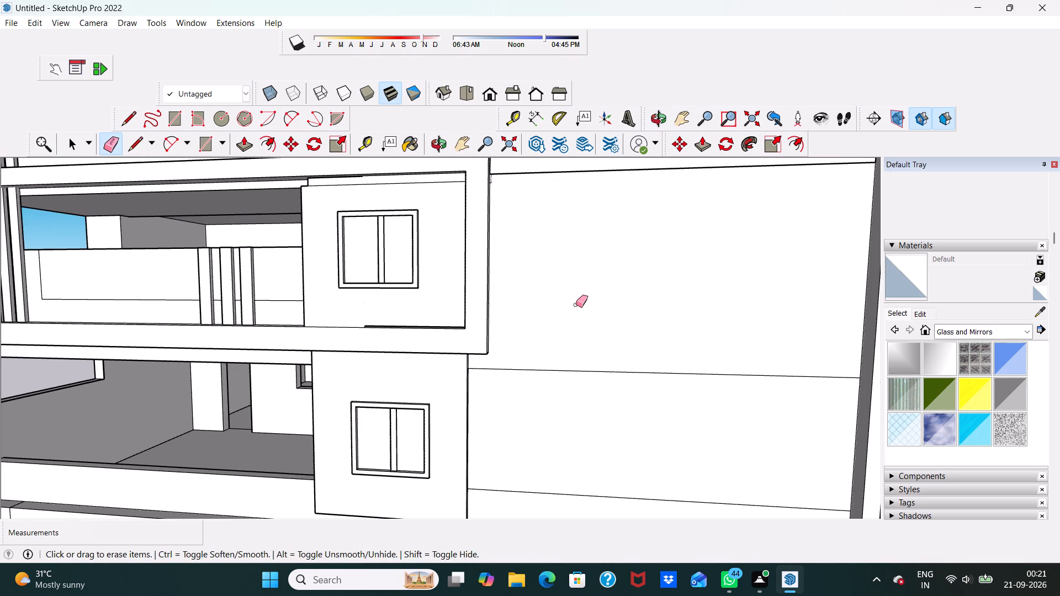
scroll(575, 299, "down", 6)
middle_click_drag(617, 327, 600, 290)
scroll(600, 290, "up", 4)
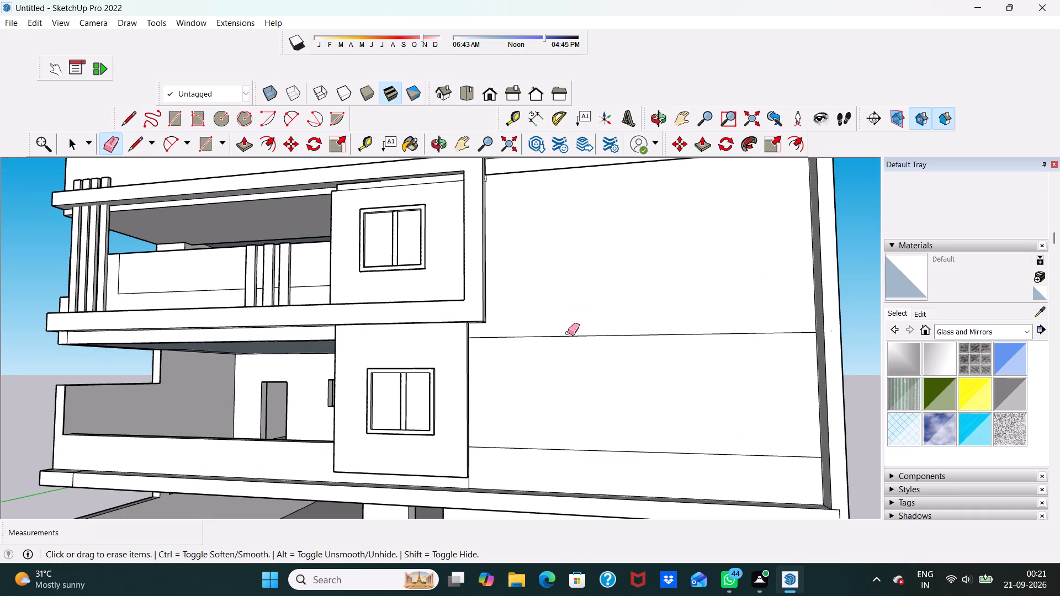
left_click(566, 334)
left_click(568, 337)
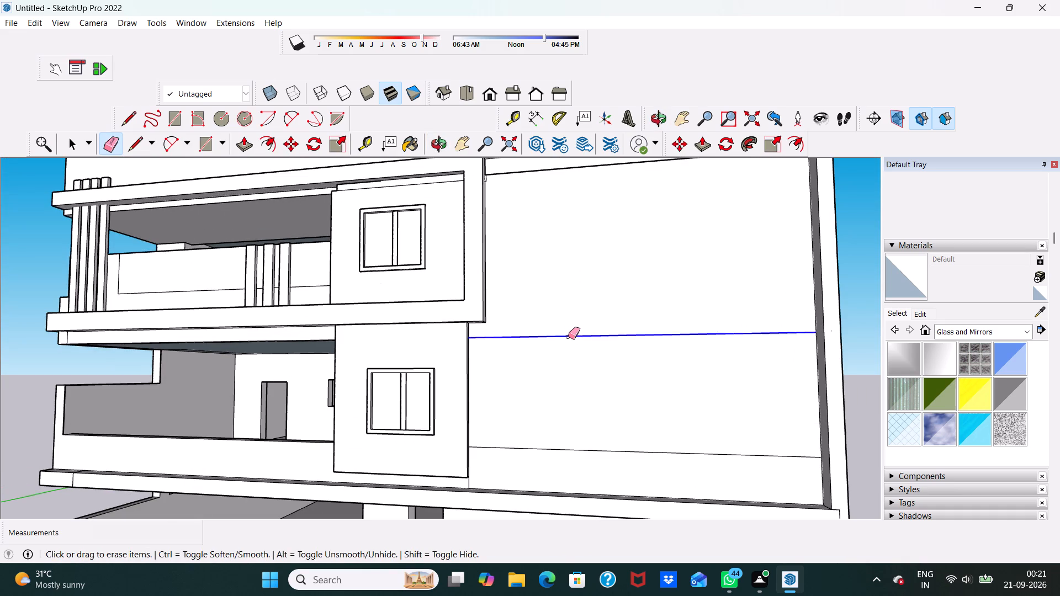
scroll(569, 337, "down", 4)
scroll(575, 365, "up", 5)
scroll(585, 389, "down", 4)
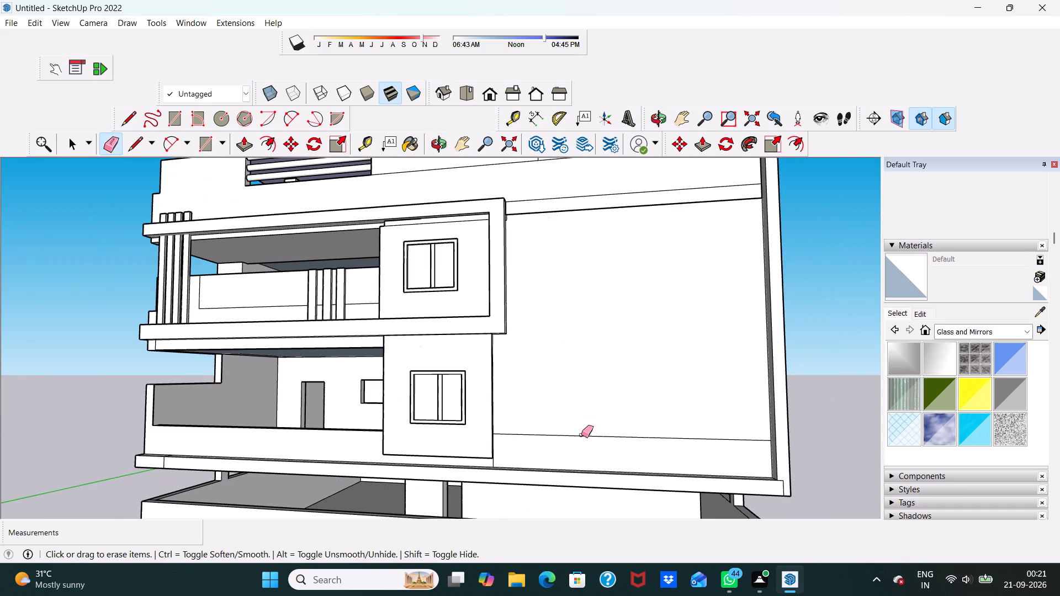
left_click(581, 435)
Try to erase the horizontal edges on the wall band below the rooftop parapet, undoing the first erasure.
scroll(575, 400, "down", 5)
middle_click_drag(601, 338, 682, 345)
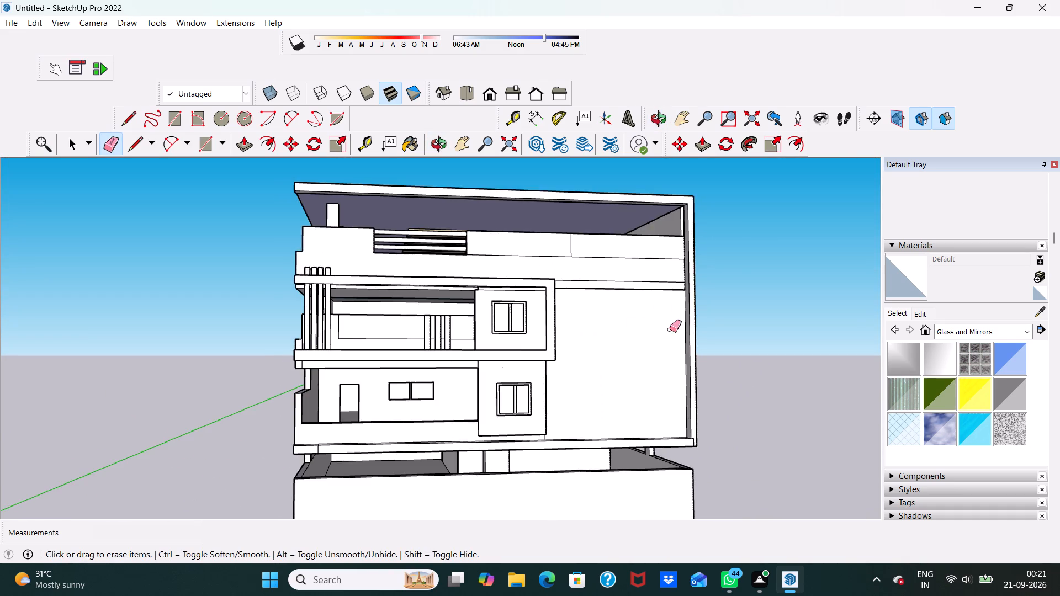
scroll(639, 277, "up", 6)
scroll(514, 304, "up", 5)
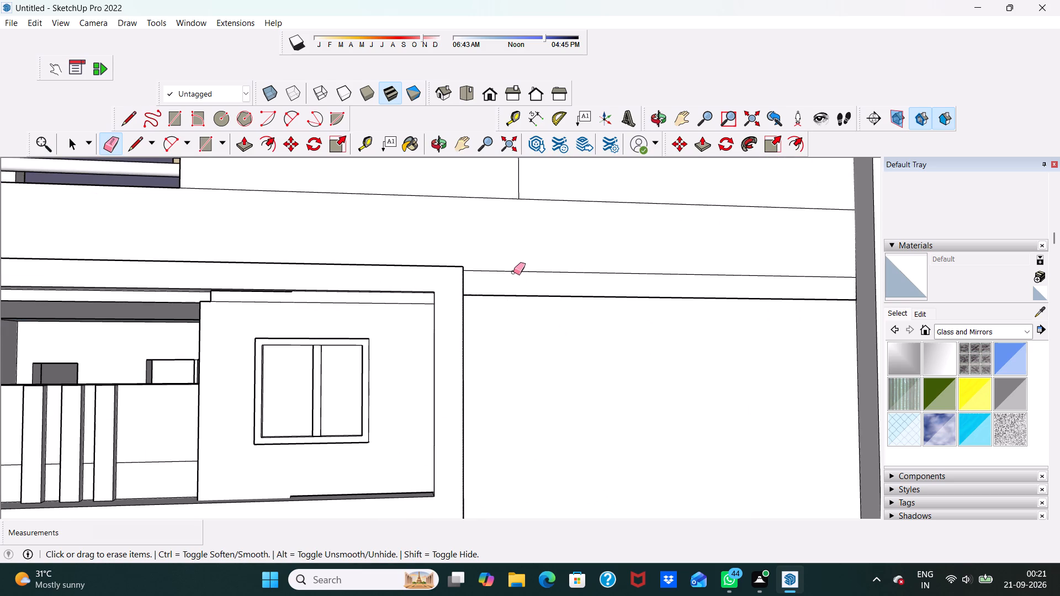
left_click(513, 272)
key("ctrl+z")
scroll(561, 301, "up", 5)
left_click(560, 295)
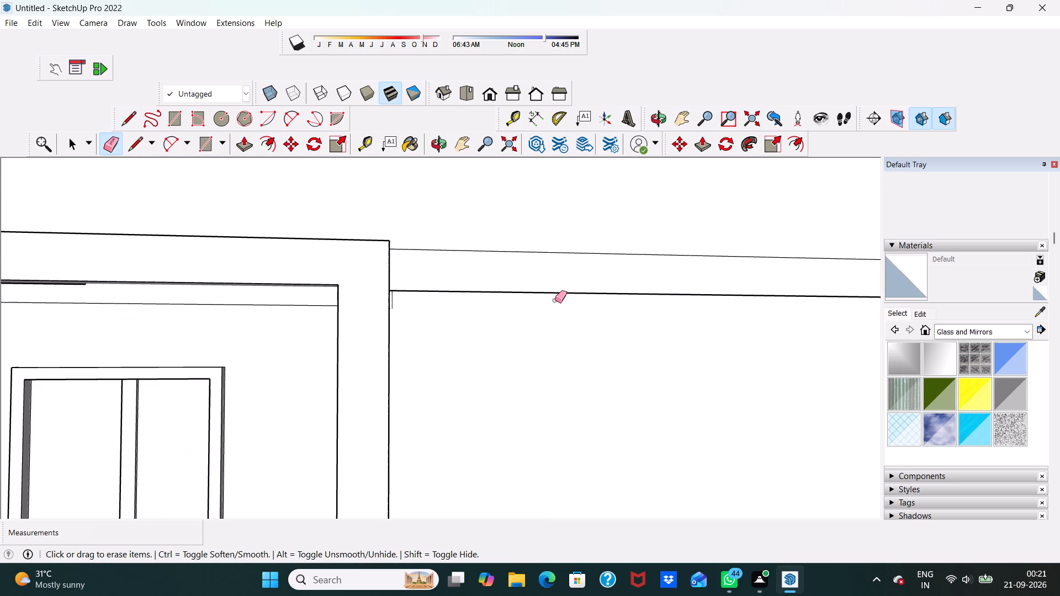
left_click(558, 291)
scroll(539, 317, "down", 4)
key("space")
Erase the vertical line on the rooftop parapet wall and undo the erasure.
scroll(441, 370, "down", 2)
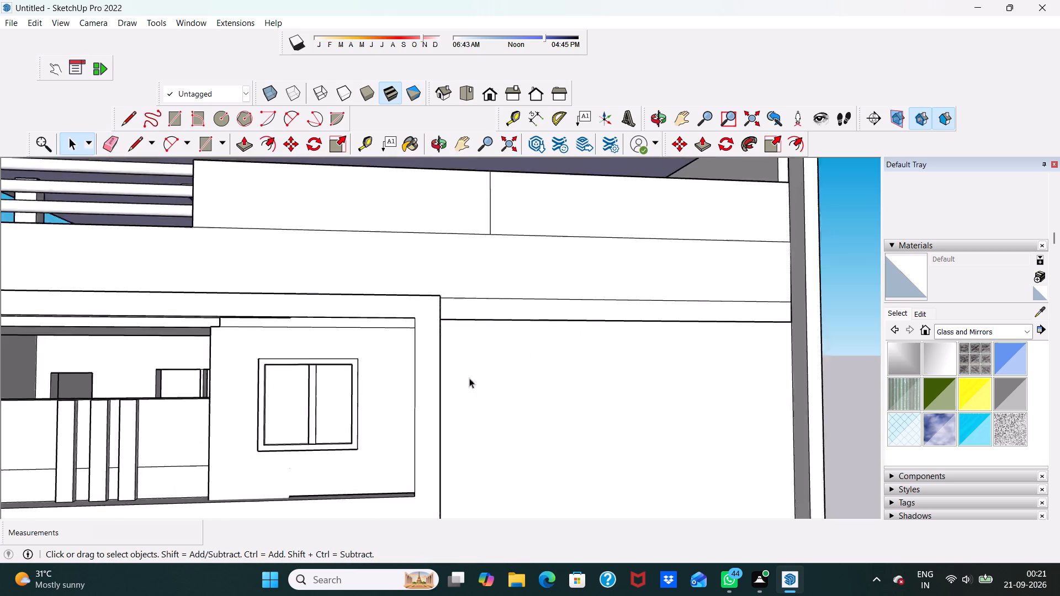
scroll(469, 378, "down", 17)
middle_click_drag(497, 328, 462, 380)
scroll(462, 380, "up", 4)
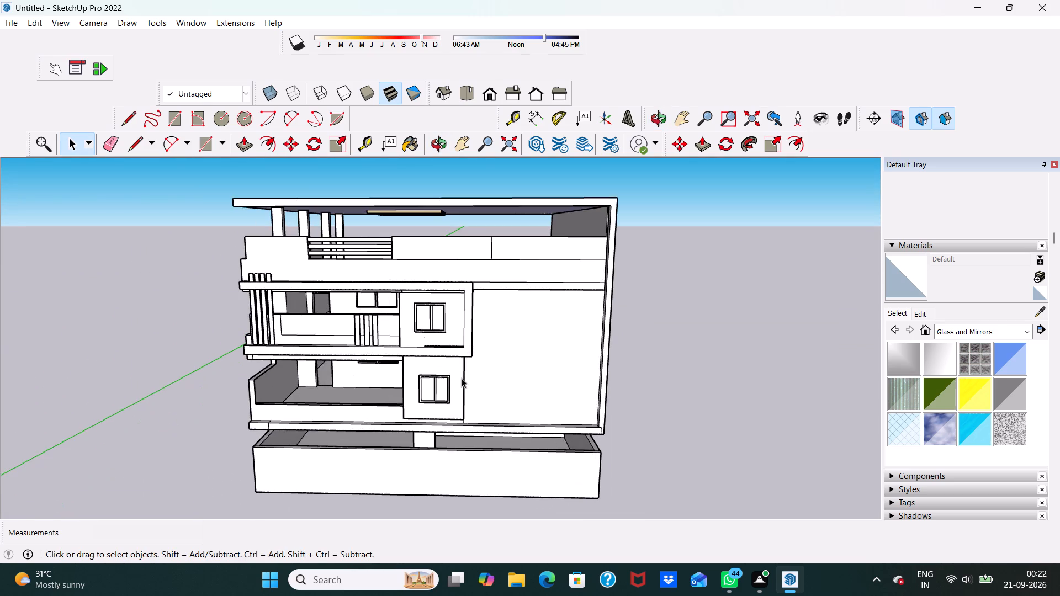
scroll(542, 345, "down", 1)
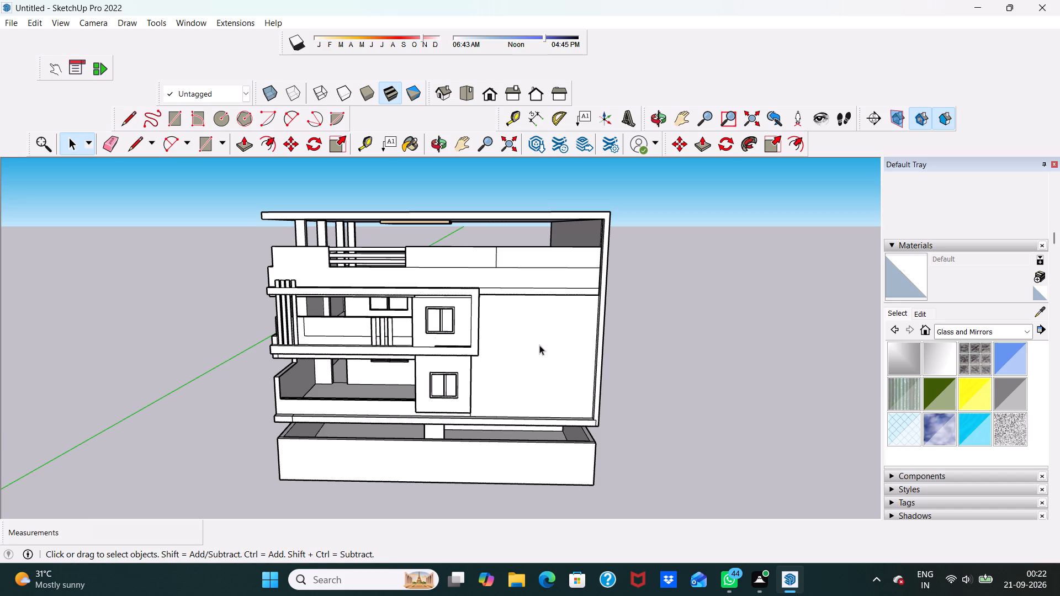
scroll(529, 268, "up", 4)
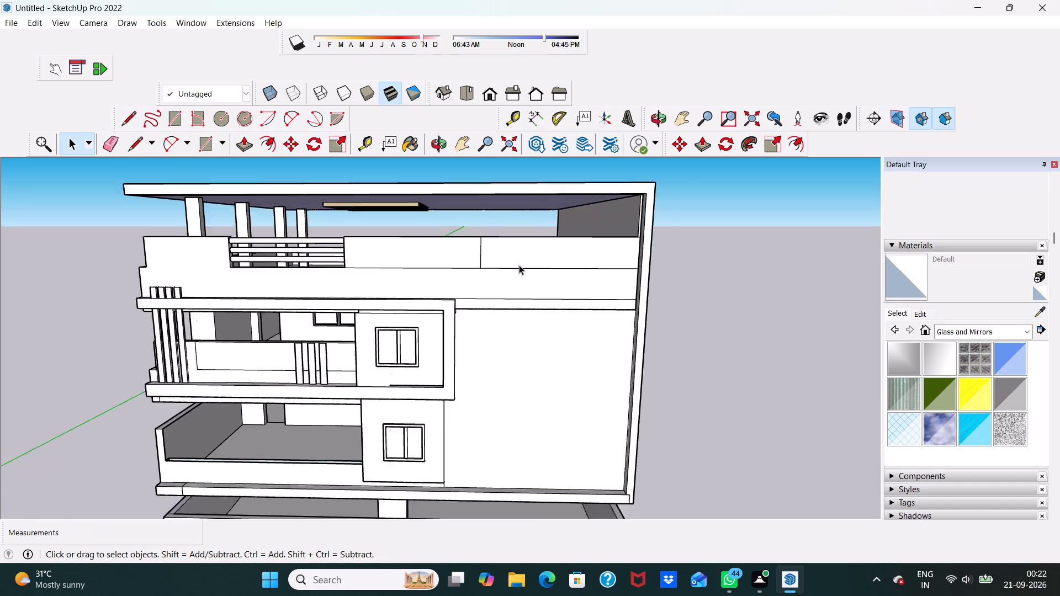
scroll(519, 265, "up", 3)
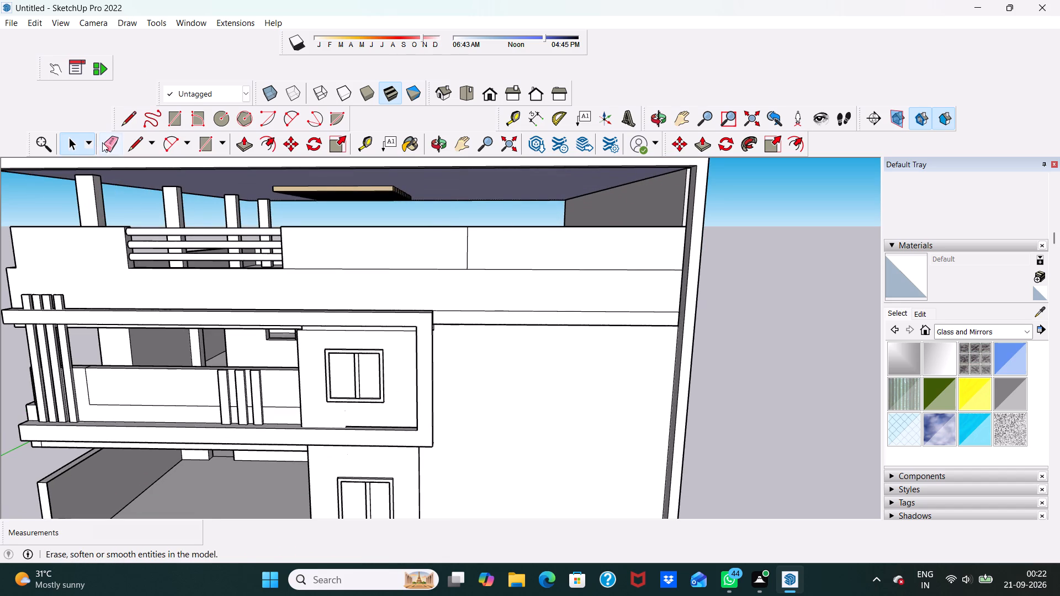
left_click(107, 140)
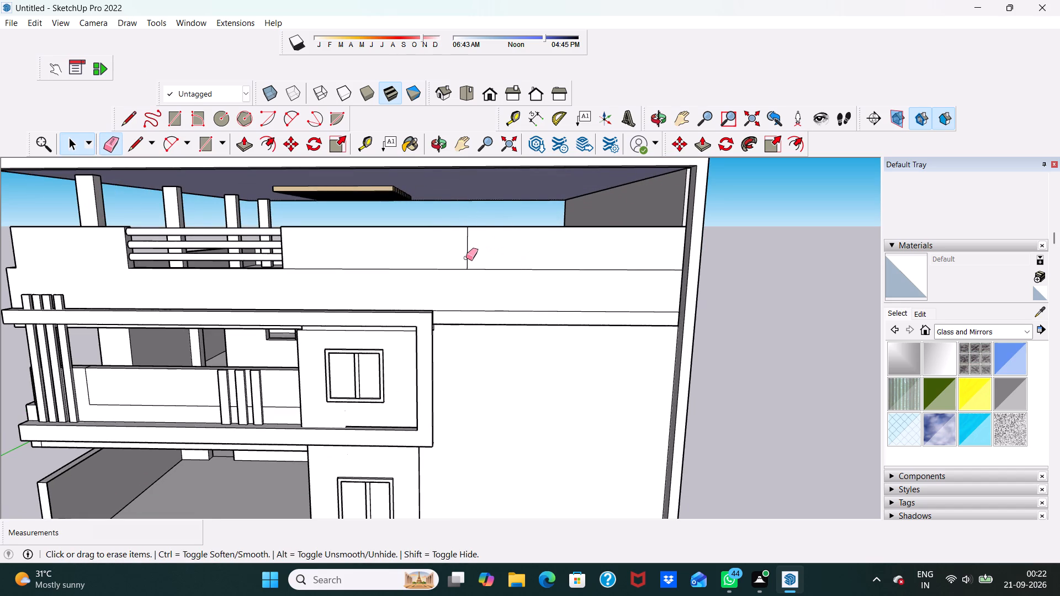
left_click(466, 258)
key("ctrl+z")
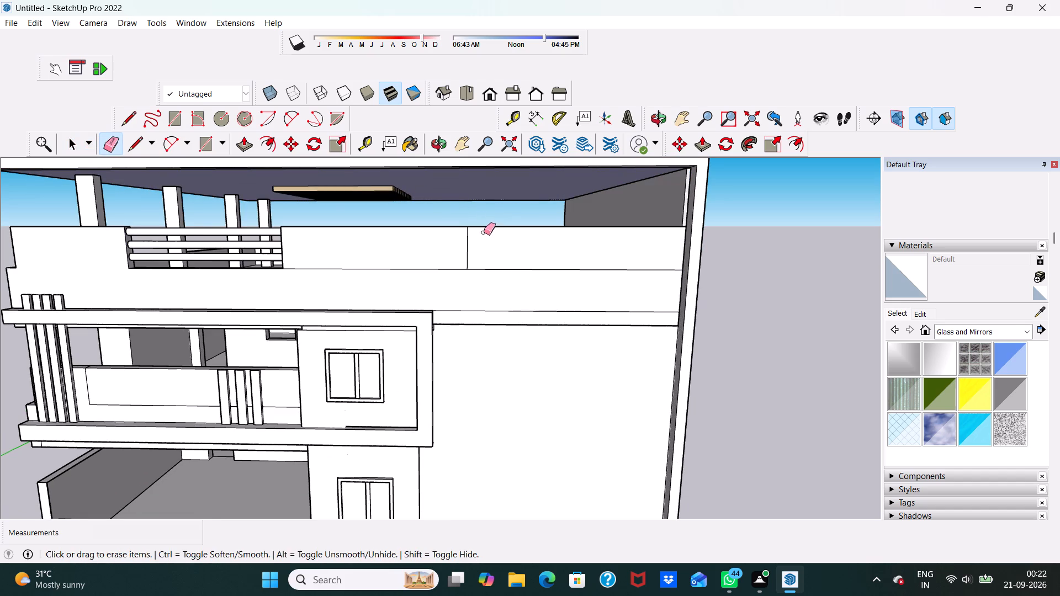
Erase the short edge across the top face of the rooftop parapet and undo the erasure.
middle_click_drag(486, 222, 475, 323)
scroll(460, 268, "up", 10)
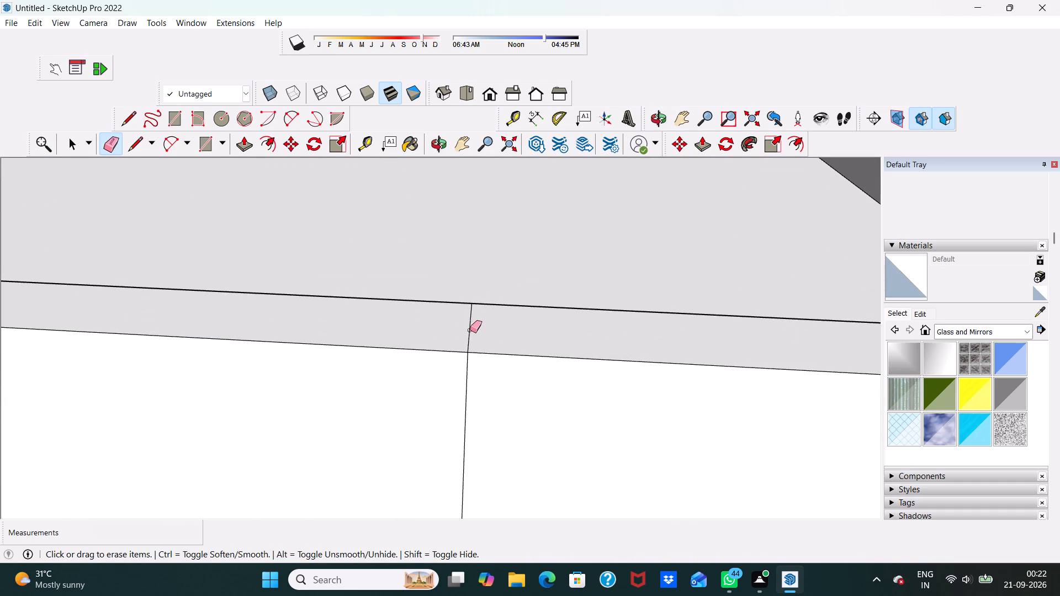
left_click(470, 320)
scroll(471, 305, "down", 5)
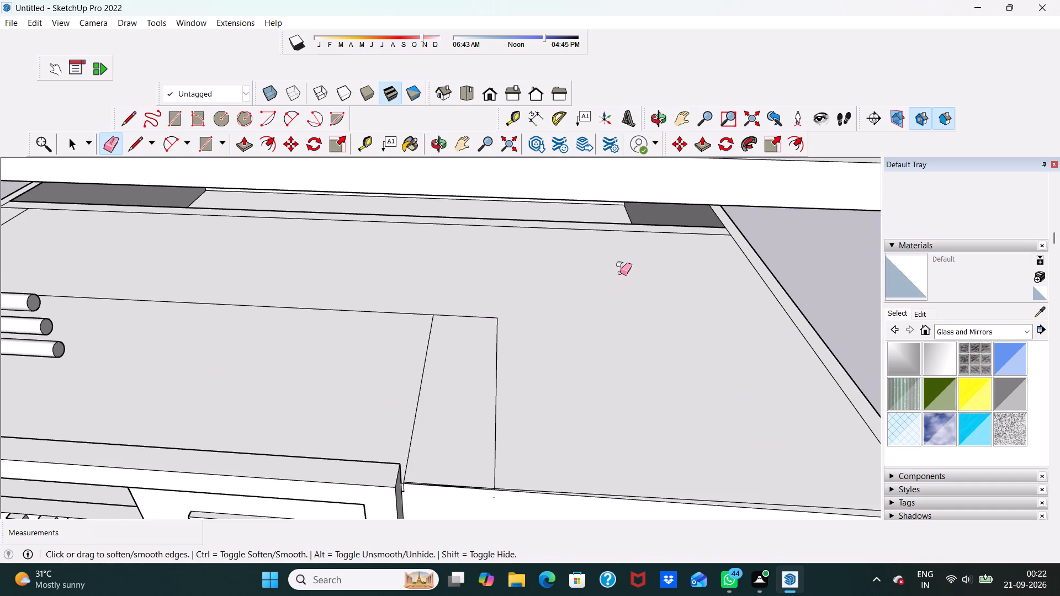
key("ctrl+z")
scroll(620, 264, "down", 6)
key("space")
Draw an upright rectangle about 28' 6 5/8" by 4' from the parapet's top edge beside the railing to the roof beam's corner with the column.
scroll(477, 305, "down", 3)
middle_click_drag(472, 306, 500, 210)
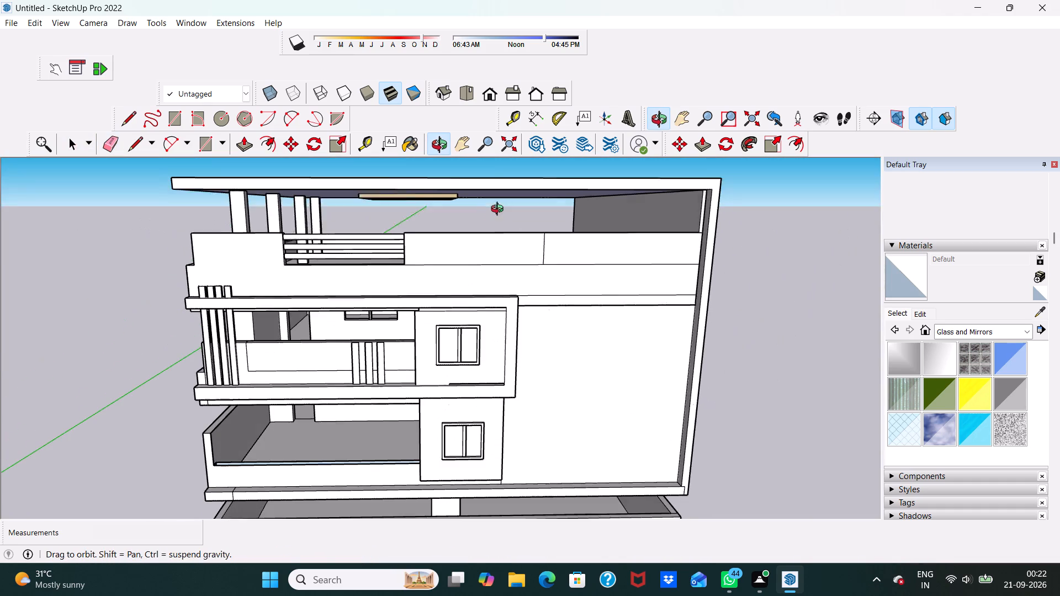
middle_click_drag(500, 210, 500, 210)
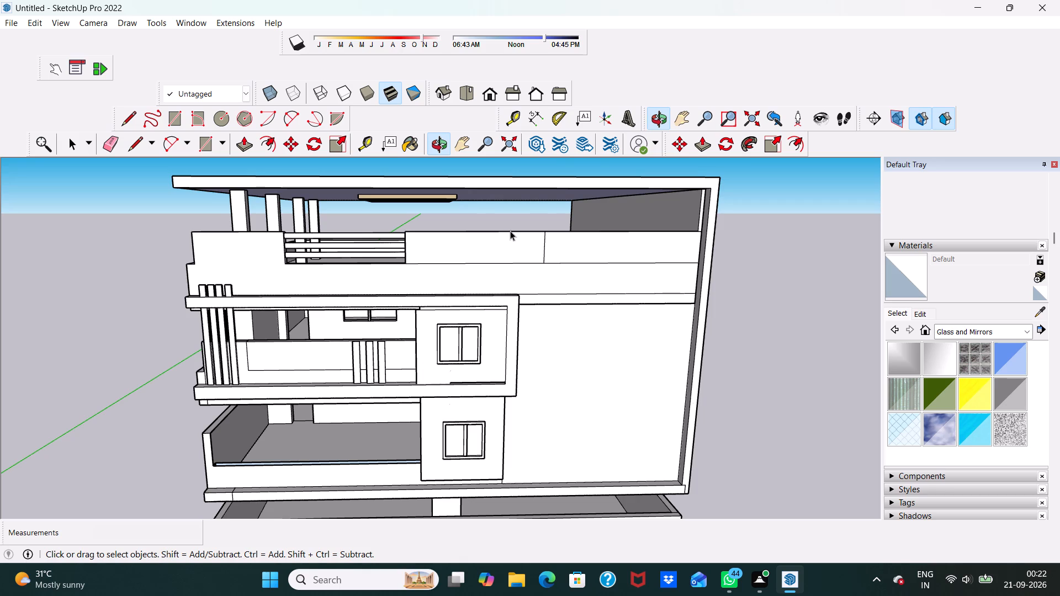
scroll(516, 149, "down", 2)
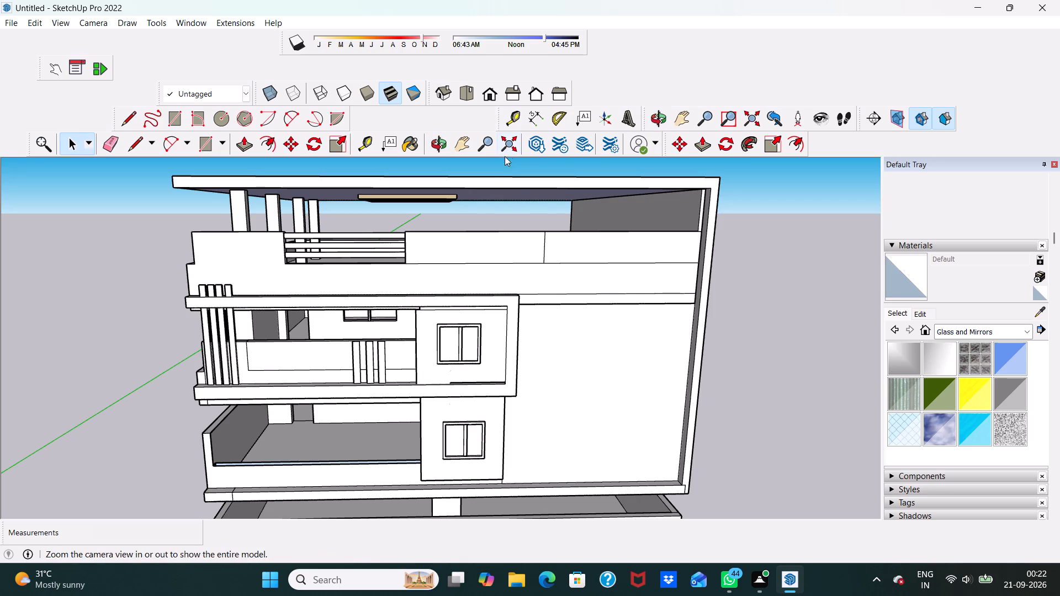
middle_click_drag(492, 263, 481, 231)
scroll(535, 234, "up", 3)
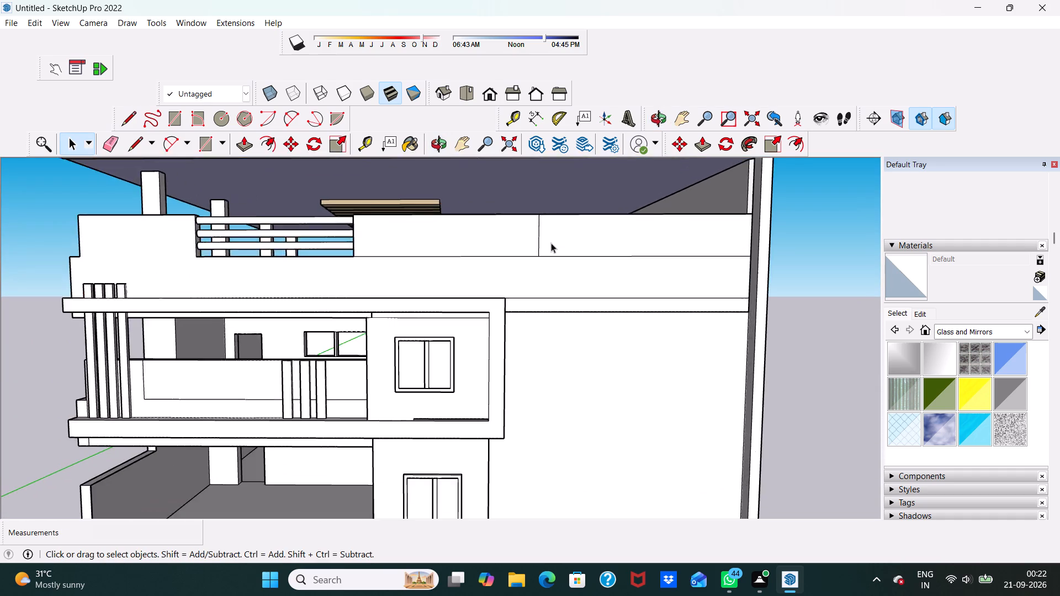
scroll(547, 246, "down", 3)
middle_click_drag(547, 246, 518, 269)
scroll(518, 269, "up", 1)
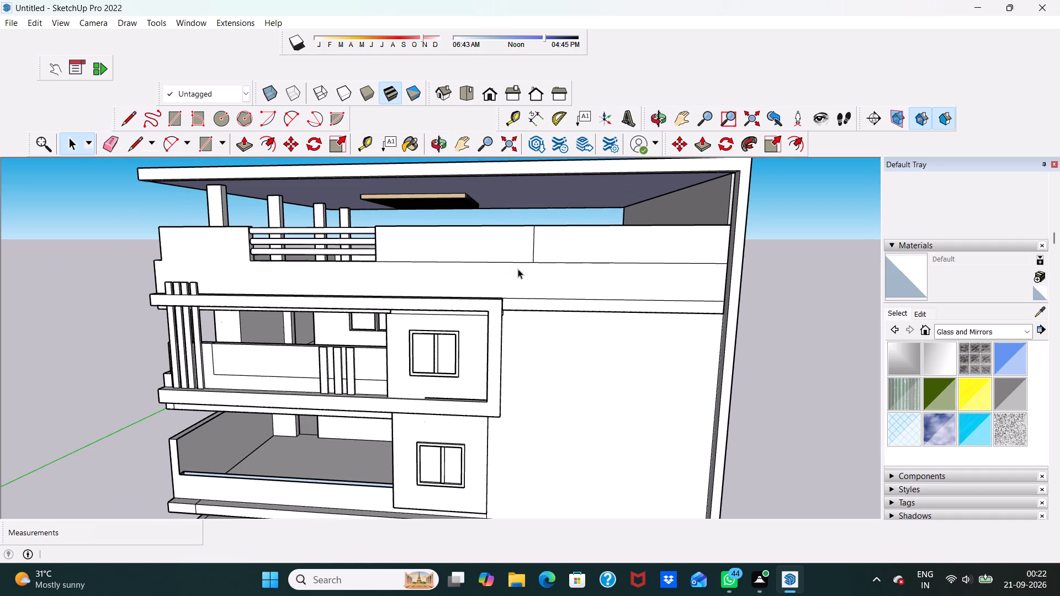
scroll(505, 275, "down", 3)
middle_click_drag(436, 253, 471, 244)
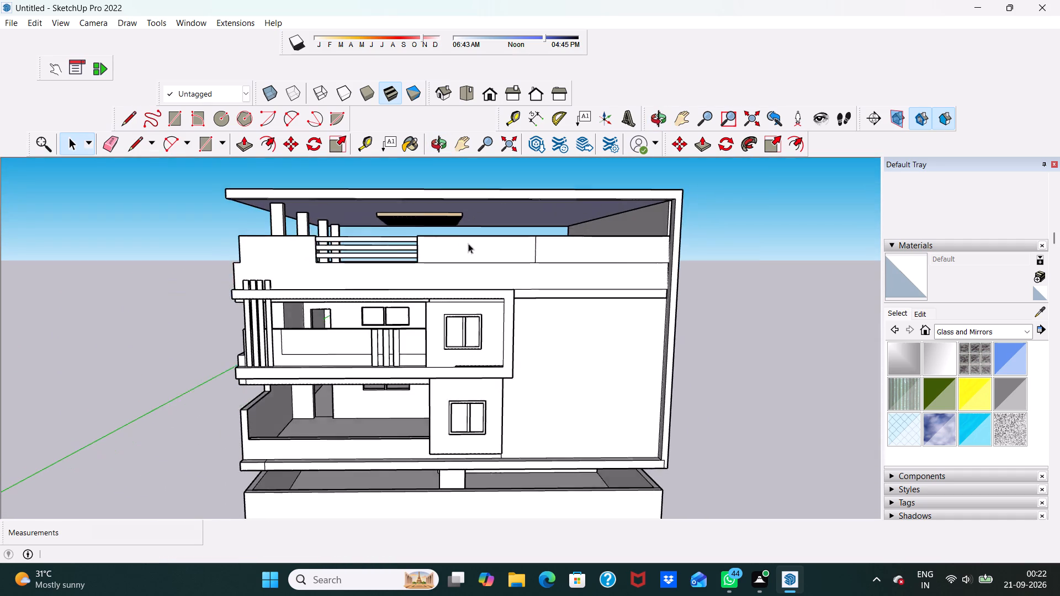
scroll(468, 242, "up", 2)
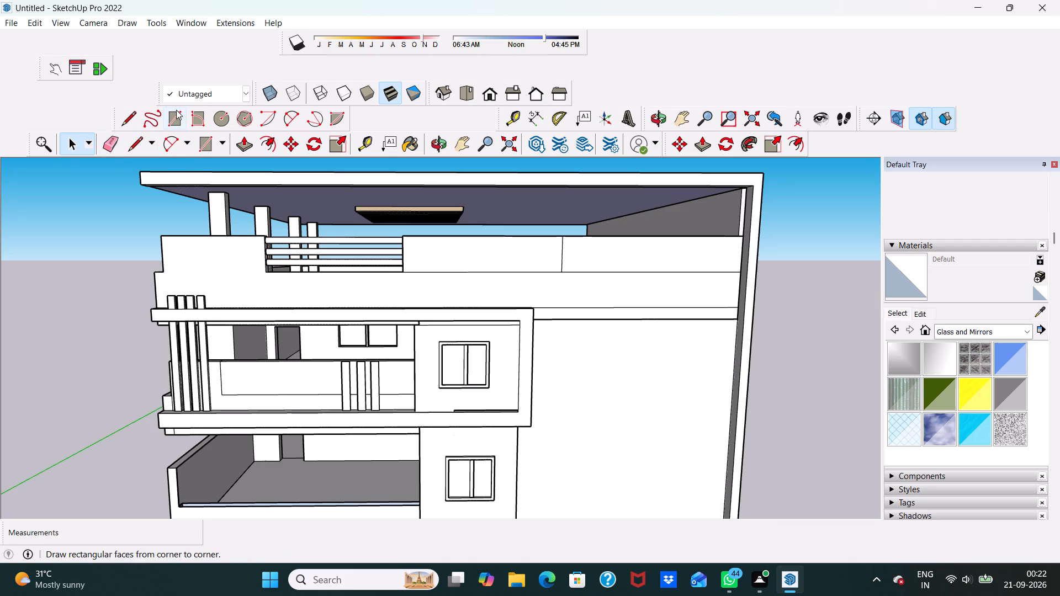
left_click(171, 114)
scroll(428, 217, "up", 3)
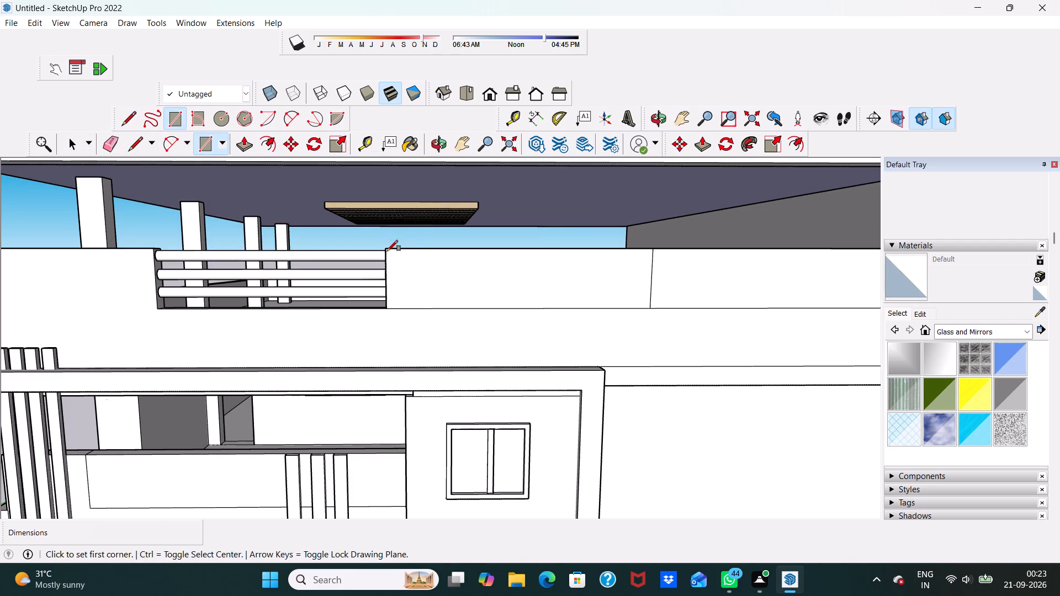
left_click(384, 250)
scroll(384, 243, "down", 6)
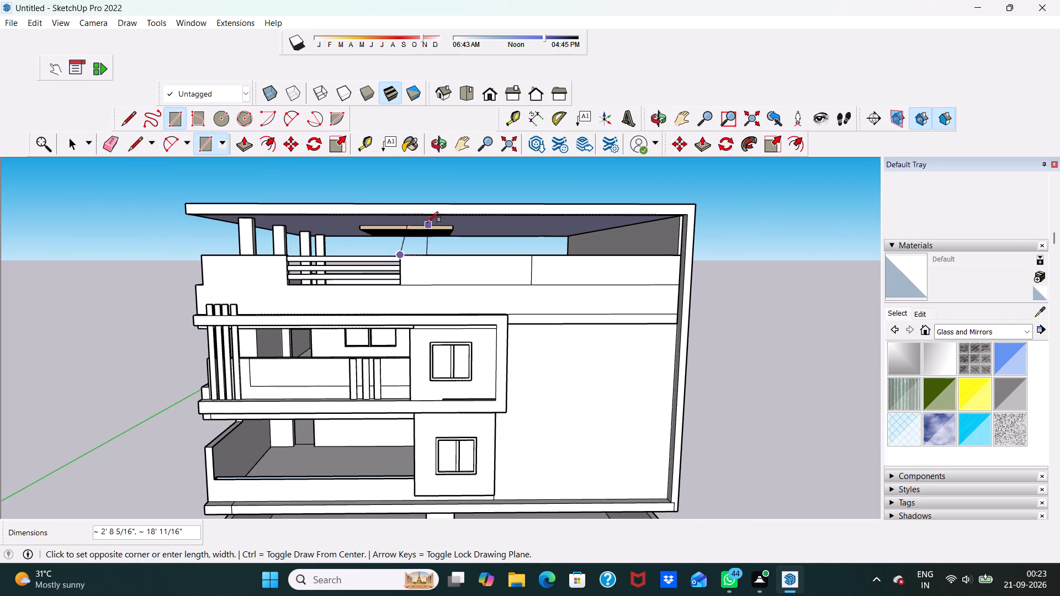
scroll(427, 215, "up", 2)
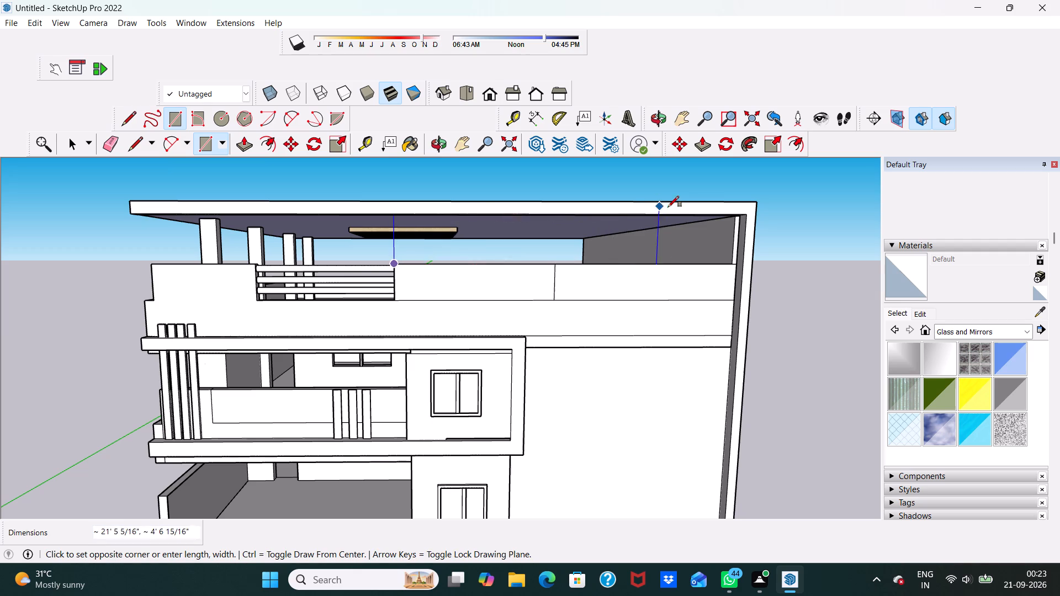
scroll(735, 218, "up", 1)
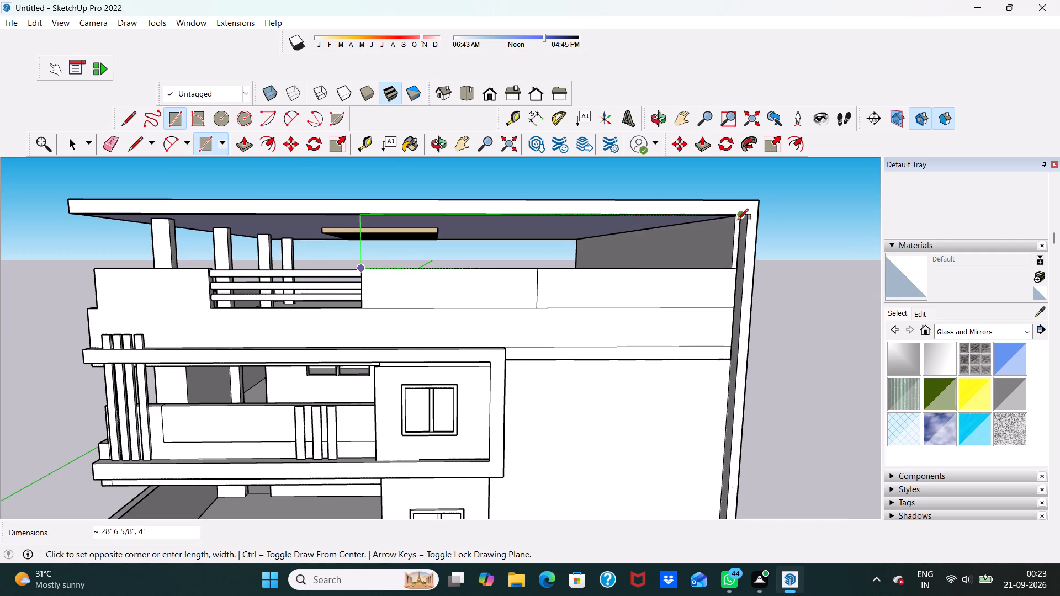
left_click(739, 219)
scroll(394, 280, "down", 4)
key("space")
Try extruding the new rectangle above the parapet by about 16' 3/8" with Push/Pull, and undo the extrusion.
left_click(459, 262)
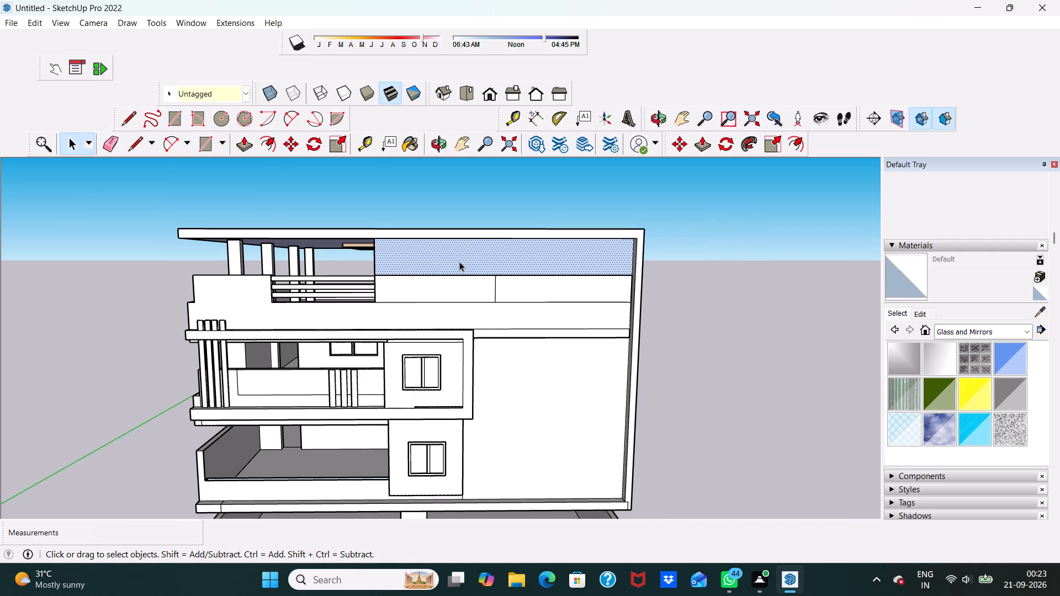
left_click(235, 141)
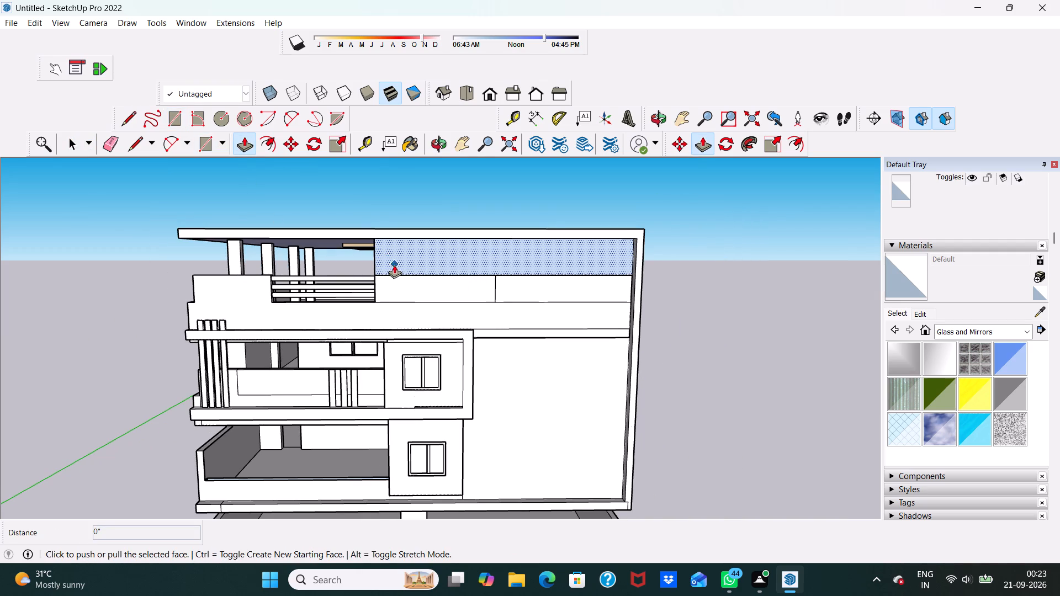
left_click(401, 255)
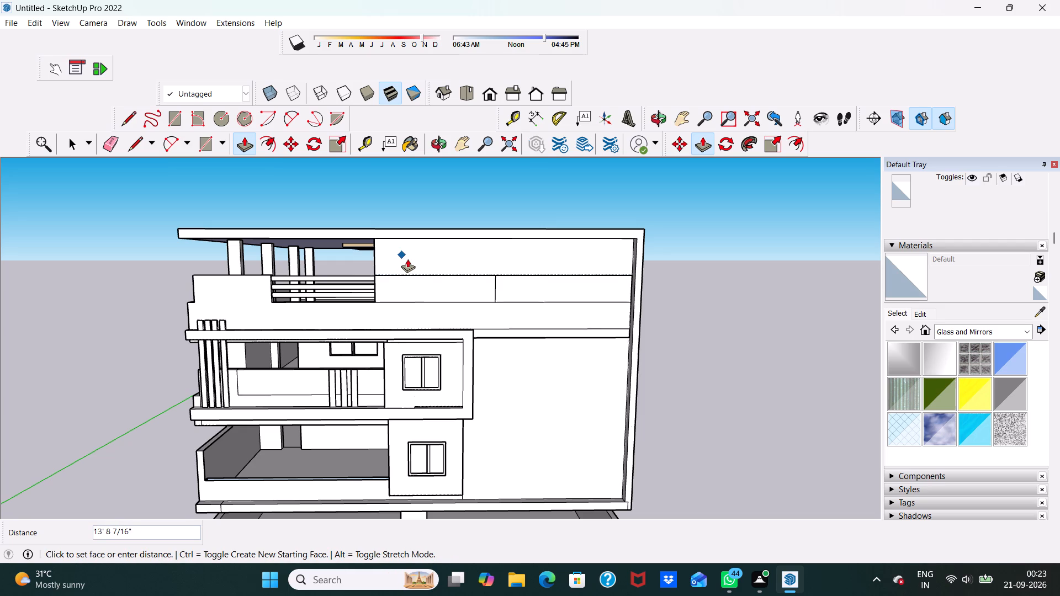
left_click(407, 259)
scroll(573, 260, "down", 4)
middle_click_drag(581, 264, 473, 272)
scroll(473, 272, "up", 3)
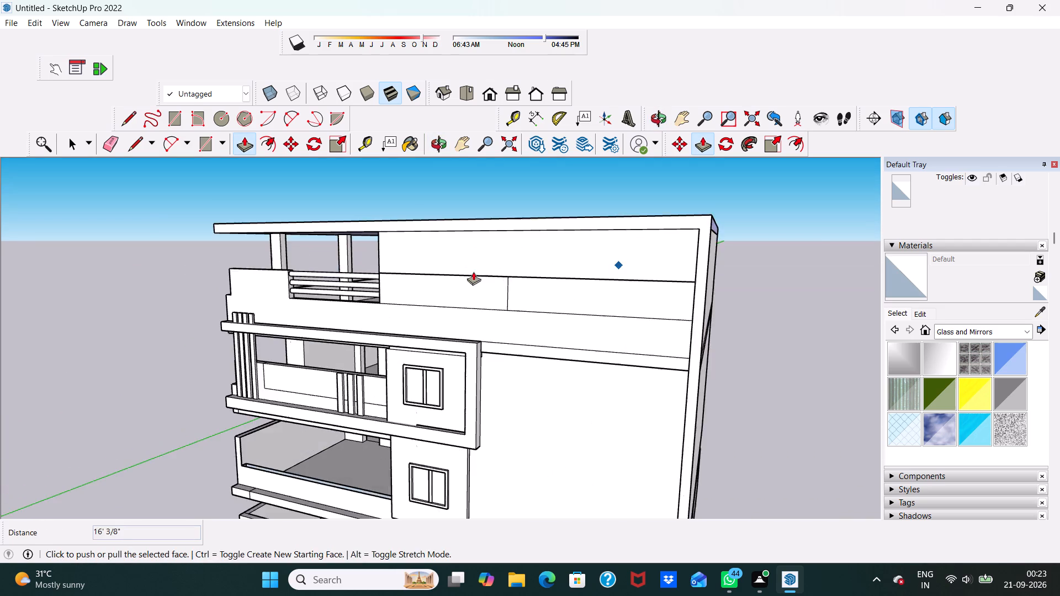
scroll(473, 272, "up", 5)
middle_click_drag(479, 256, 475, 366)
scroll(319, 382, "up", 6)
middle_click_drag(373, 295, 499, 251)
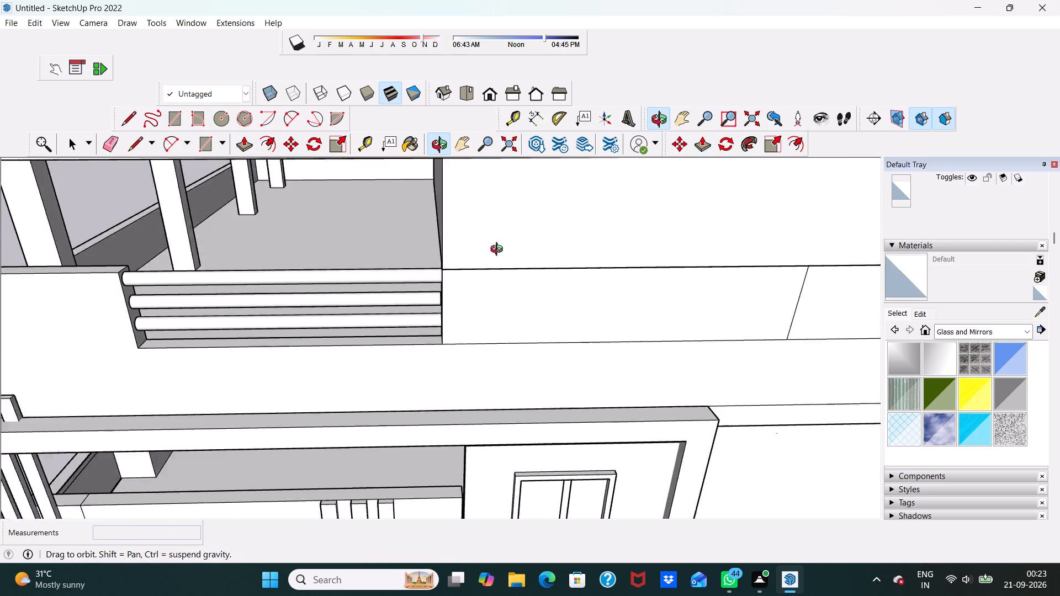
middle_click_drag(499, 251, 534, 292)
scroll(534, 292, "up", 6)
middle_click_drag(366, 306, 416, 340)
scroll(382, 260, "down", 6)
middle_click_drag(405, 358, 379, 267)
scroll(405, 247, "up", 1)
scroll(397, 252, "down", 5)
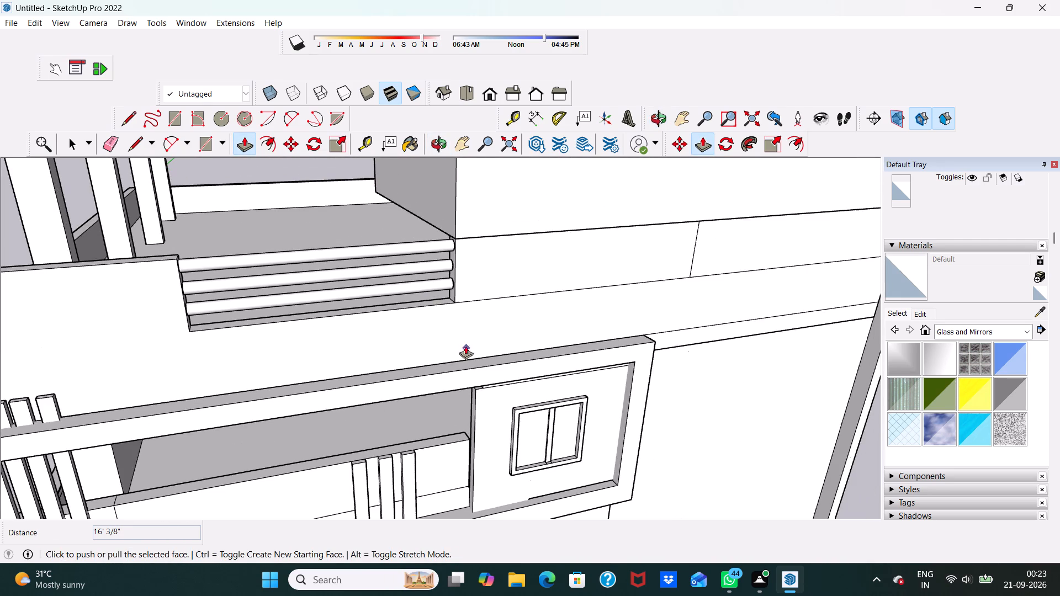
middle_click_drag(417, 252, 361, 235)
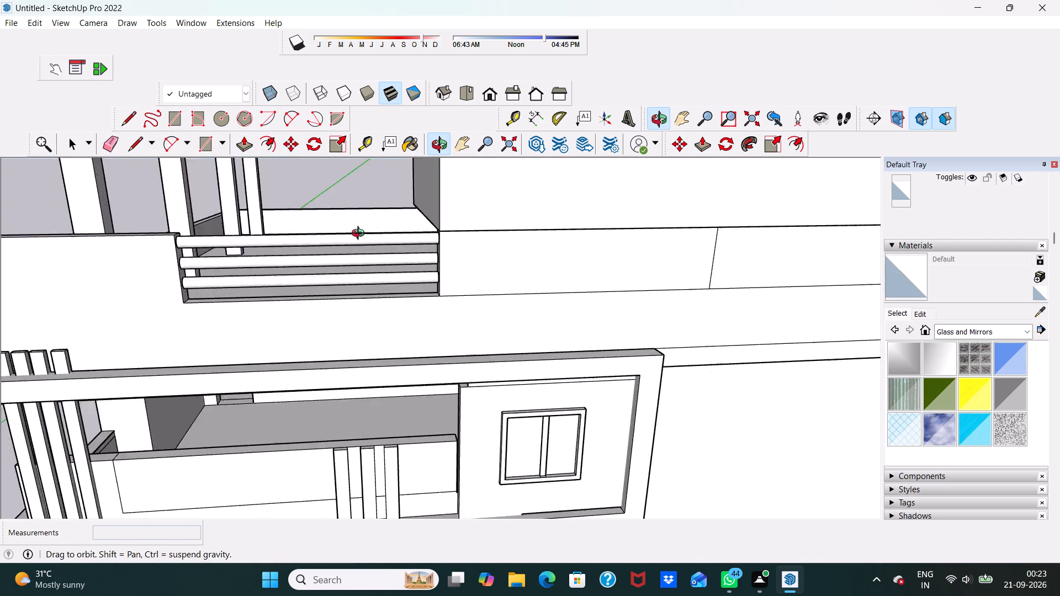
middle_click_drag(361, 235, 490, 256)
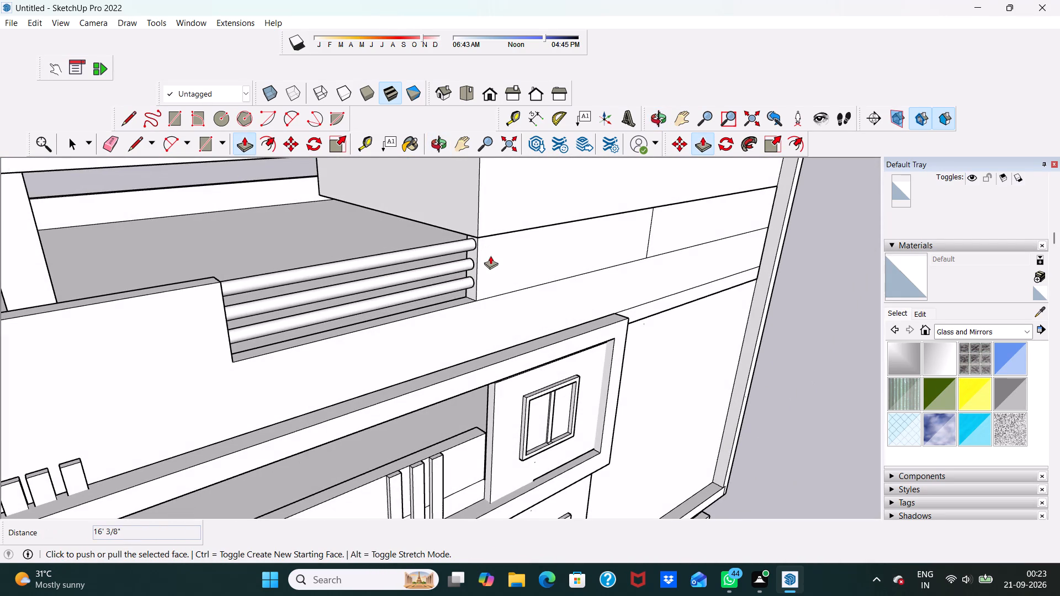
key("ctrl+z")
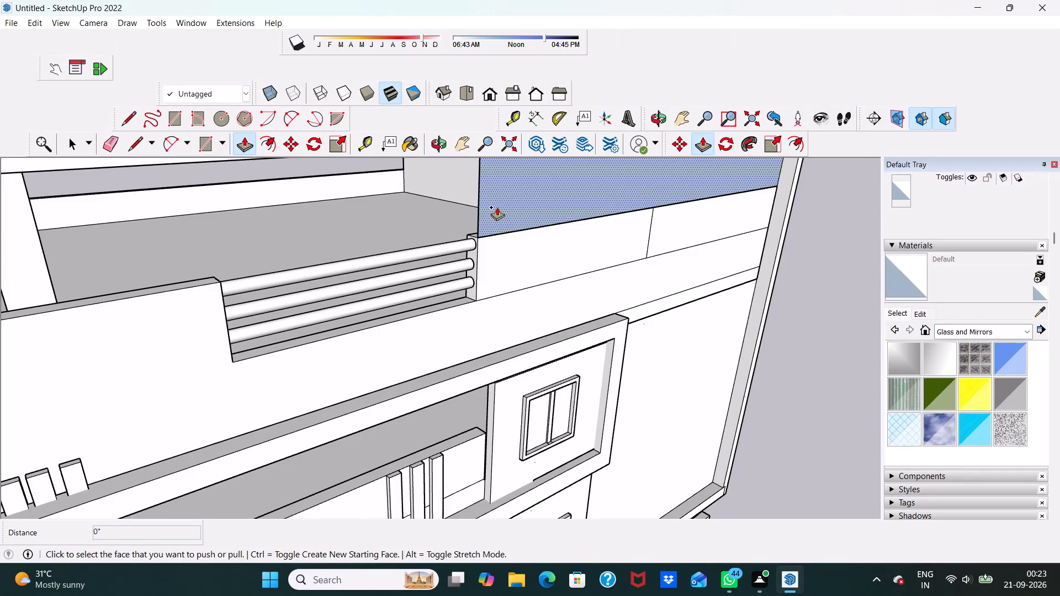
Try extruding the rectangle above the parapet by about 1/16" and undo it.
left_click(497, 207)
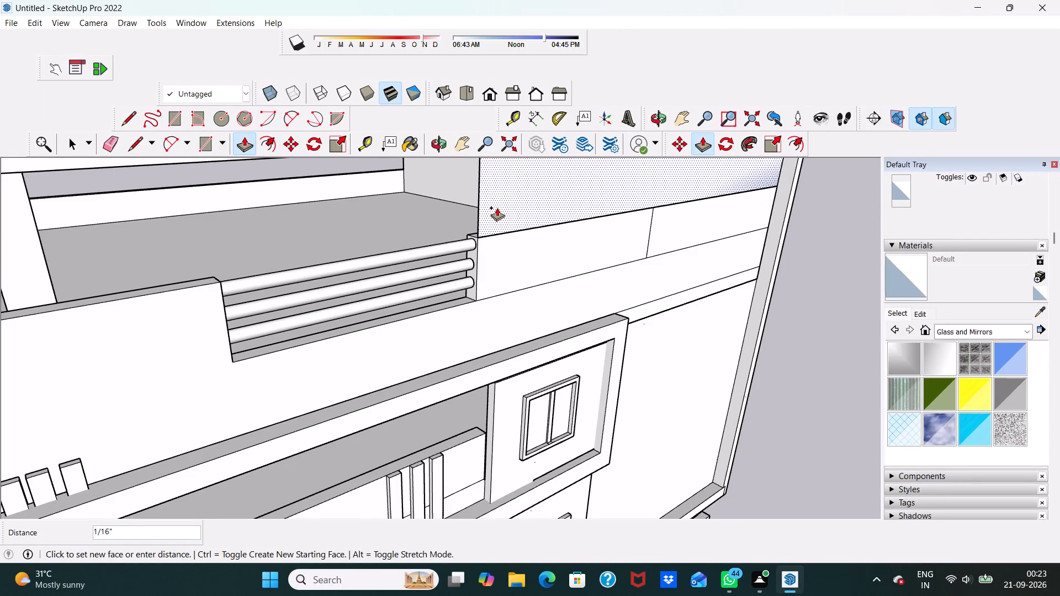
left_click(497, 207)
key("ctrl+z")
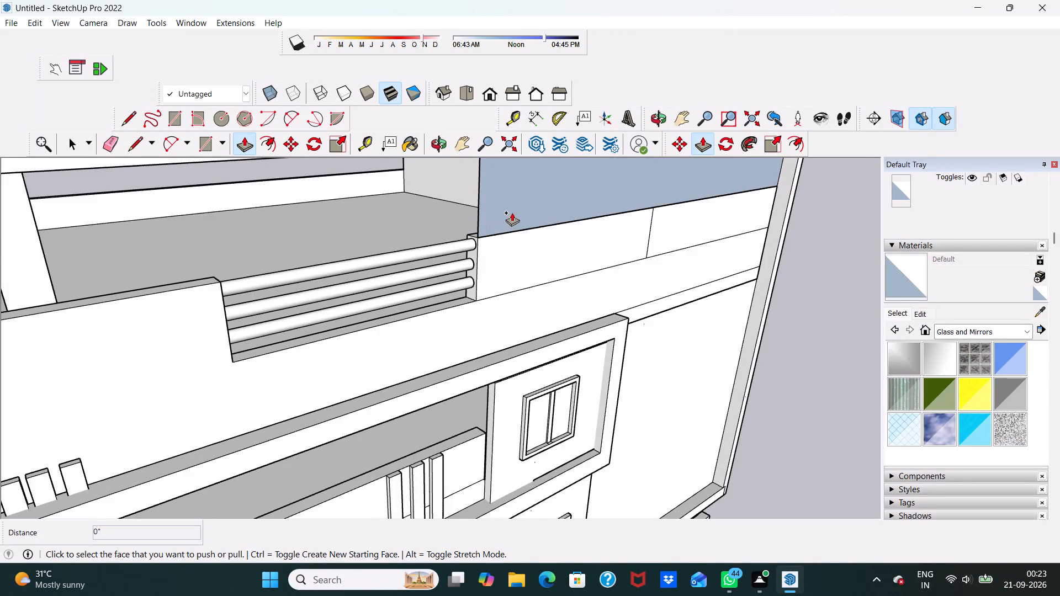
Extrude the rectangle above the parapet by about 1/4" with Push/Pull to form a thin infill wall.
left_click(508, 201)
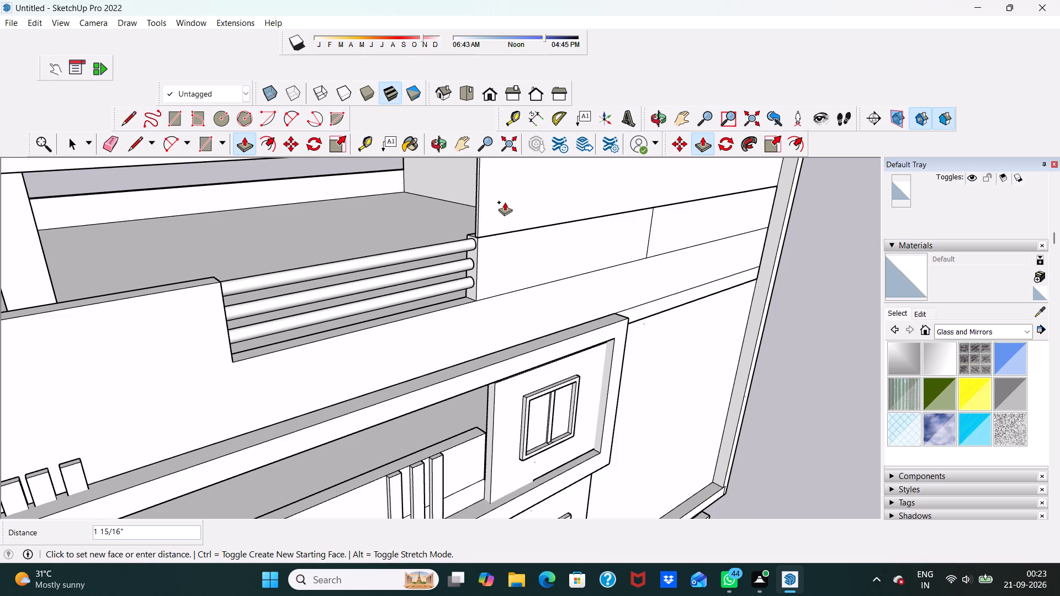
left_click(508, 203)
scroll(512, 204, "down", 1)
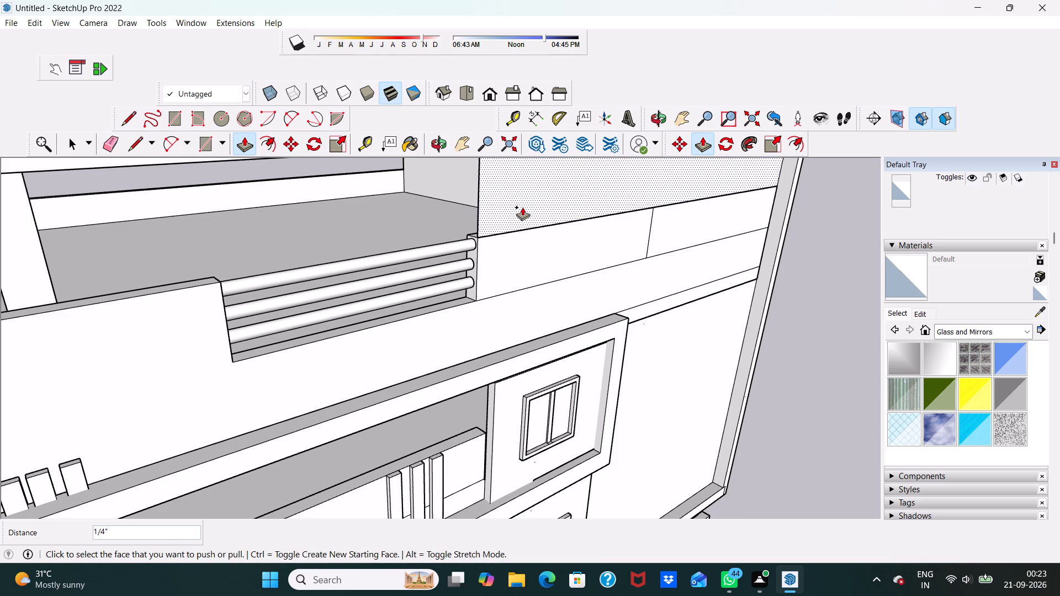
scroll(522, 207, "down", 3)
middle_click_drag(525, 207, 449, 194)
key("space")
key("space")
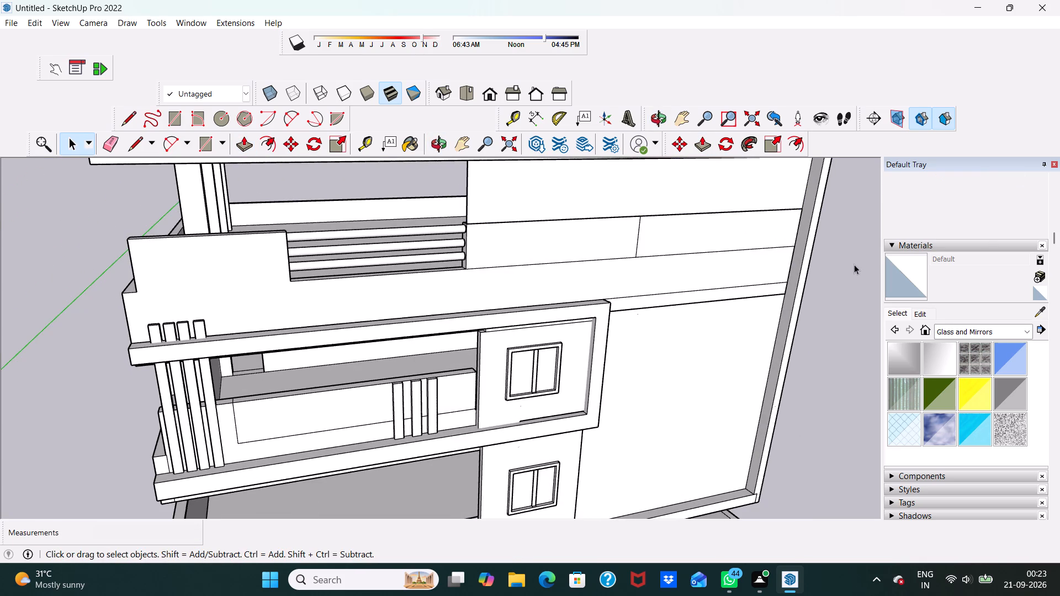
Examine the new rooftop infill wall and the whole building from the side and the front.
left_click_drag(840, 265, 835, 265)
scroll(633, 255, "down", 2)
middle_click_drag(630, 255, 330, 256)
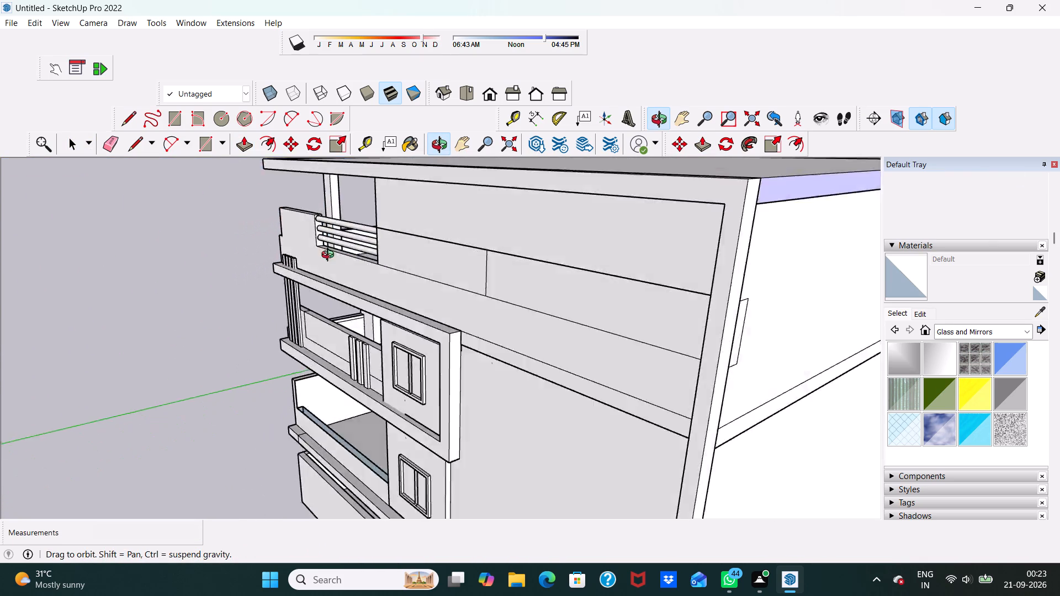
middle_click_drag(330, 256, 206, 260)
scroll(289, 224, "down", 2)
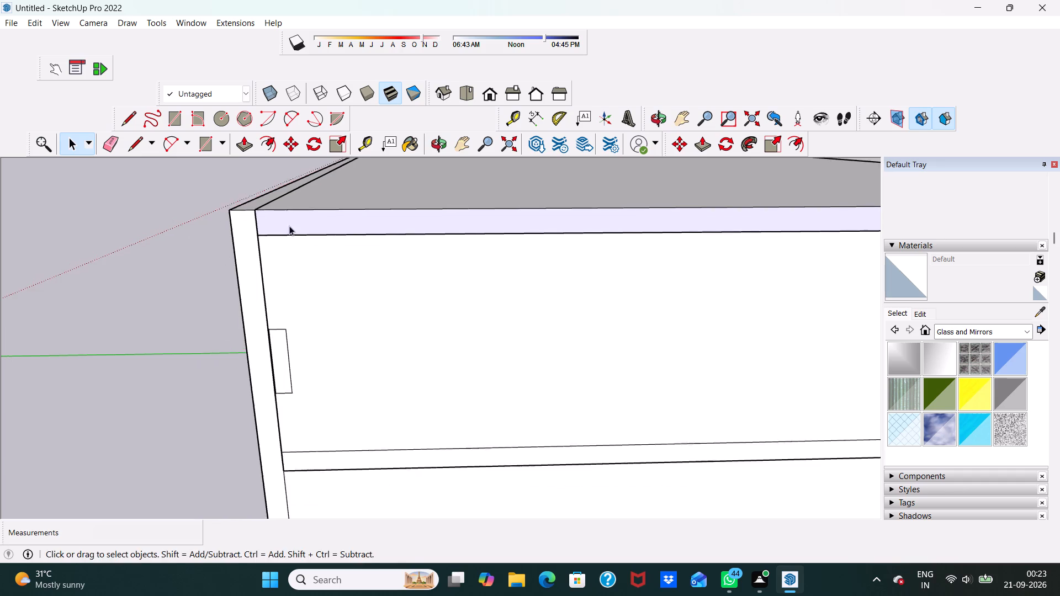
scroll(289, 226, "down", 3)
middle_click_drag(293, 233, 517, 237)
scroll(468, 231, "down", 3)
middle_click_drag(461, 240, 529, 190)
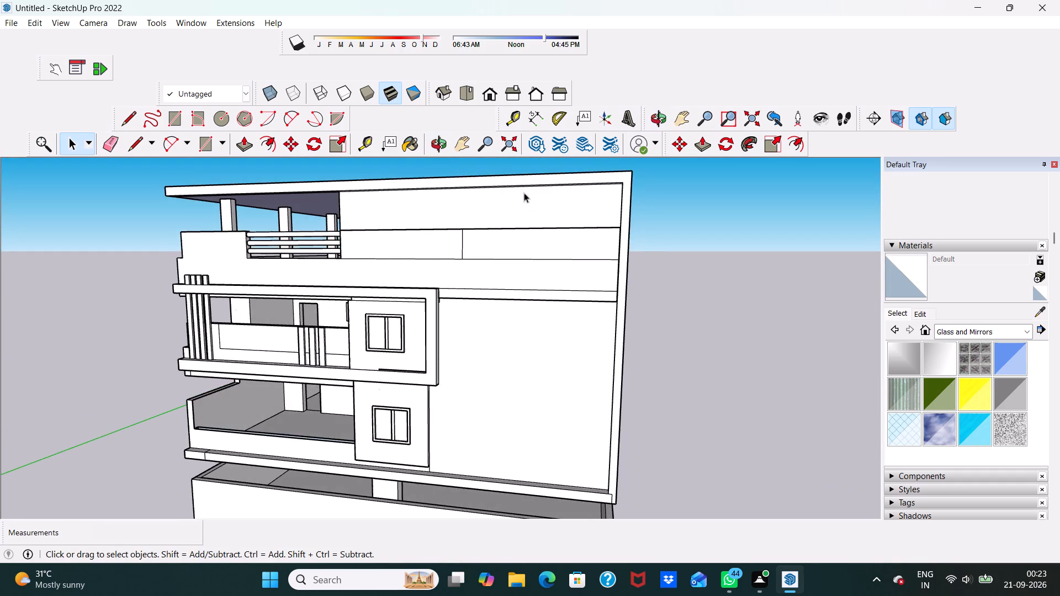
scroll(506, 195, "down", 4)
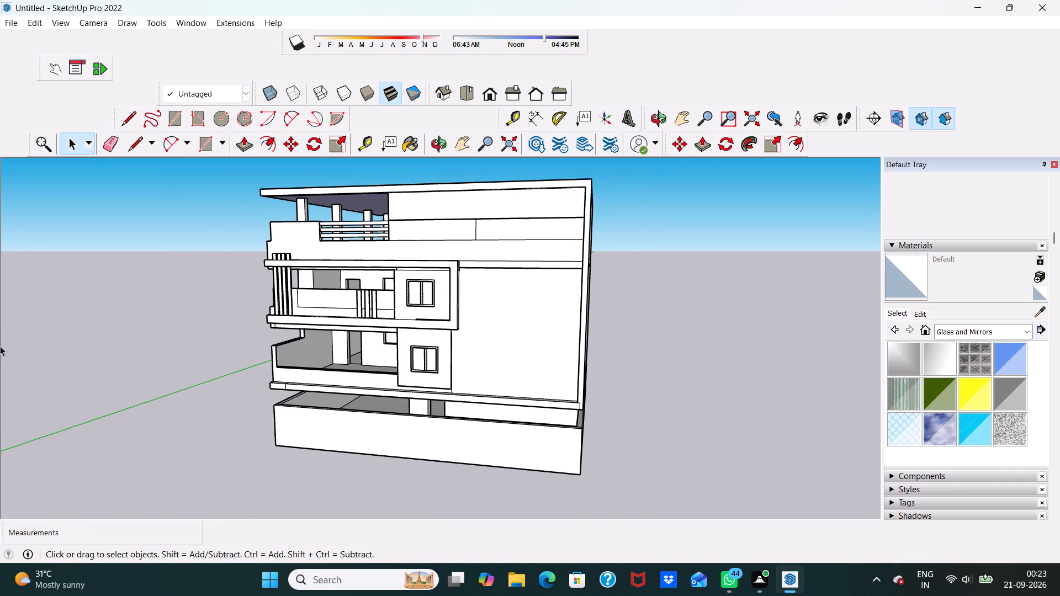
scroll(0, 346, "up", 1)
scroll(824, 203, "down", 5)
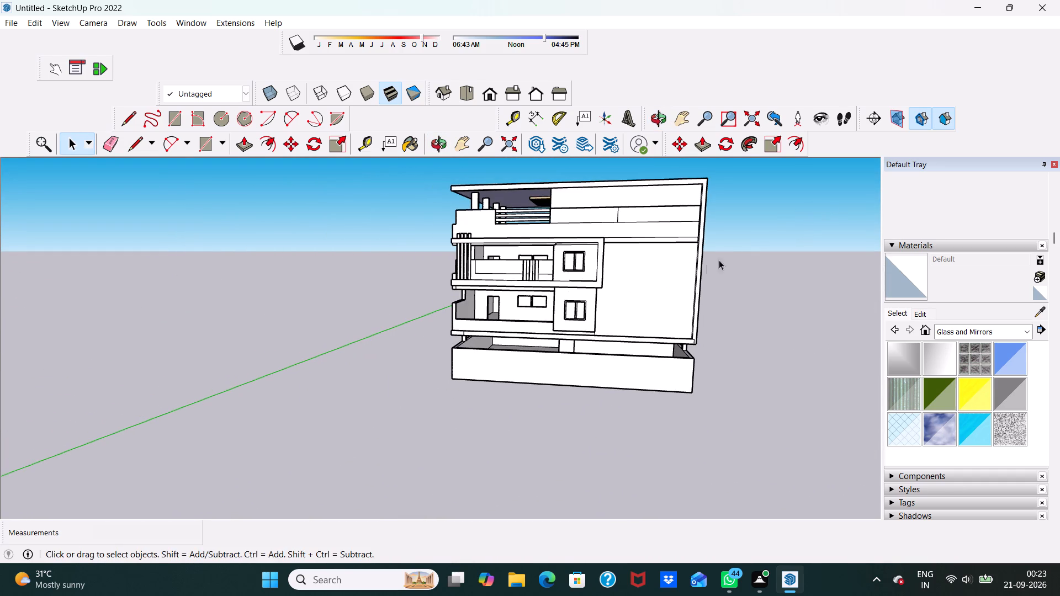
scroll(650, 254, "up", 1)
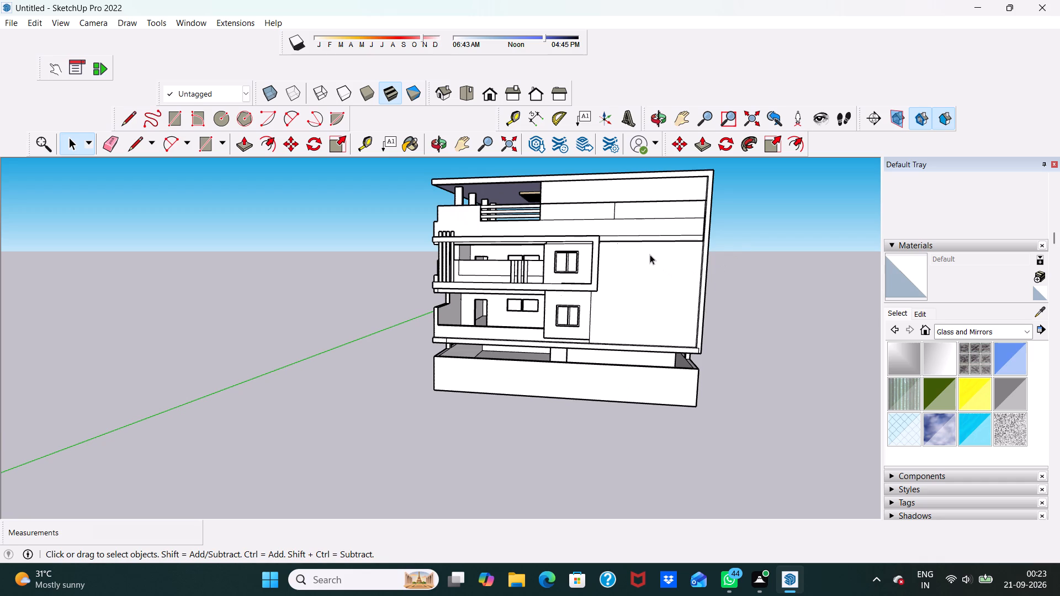
middle_click_drag(596, 258, 624, 281)
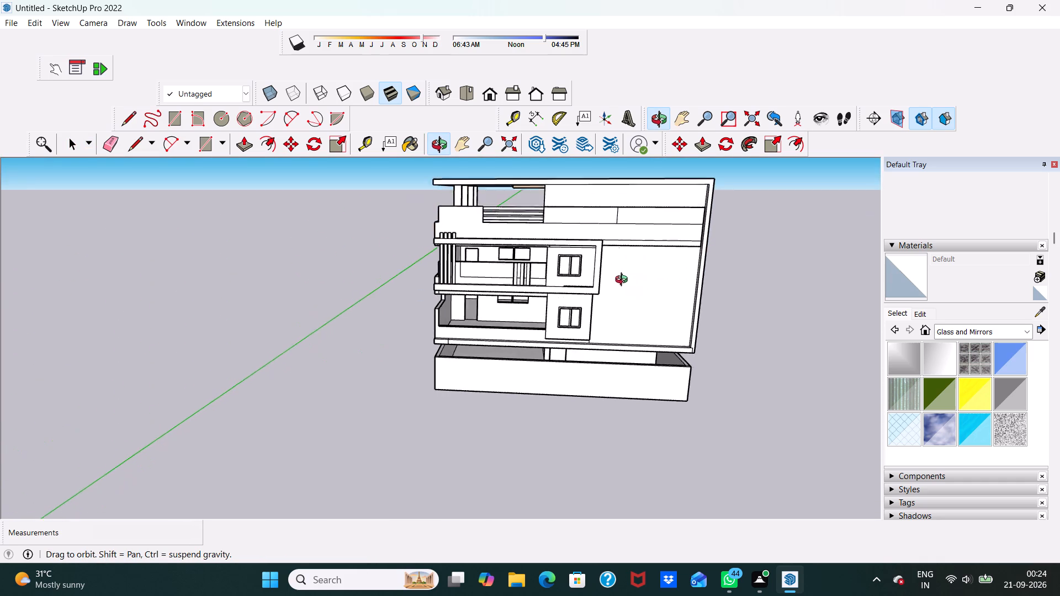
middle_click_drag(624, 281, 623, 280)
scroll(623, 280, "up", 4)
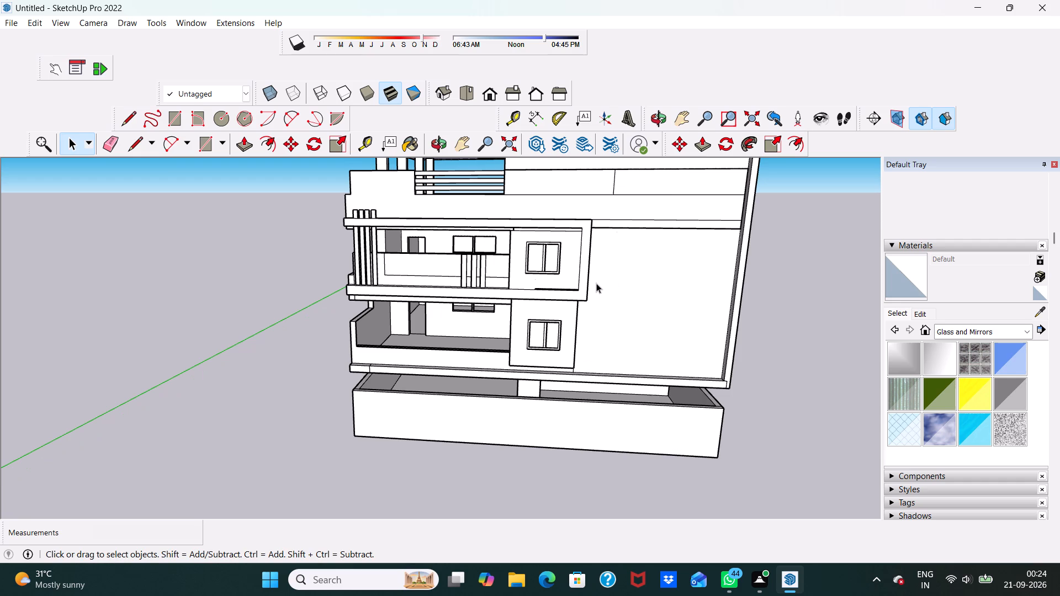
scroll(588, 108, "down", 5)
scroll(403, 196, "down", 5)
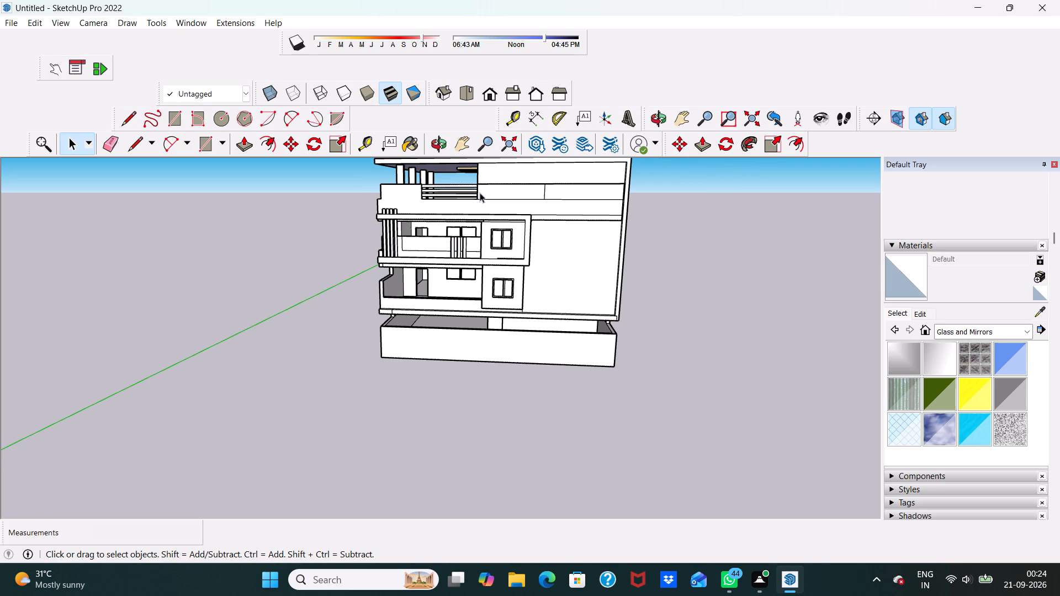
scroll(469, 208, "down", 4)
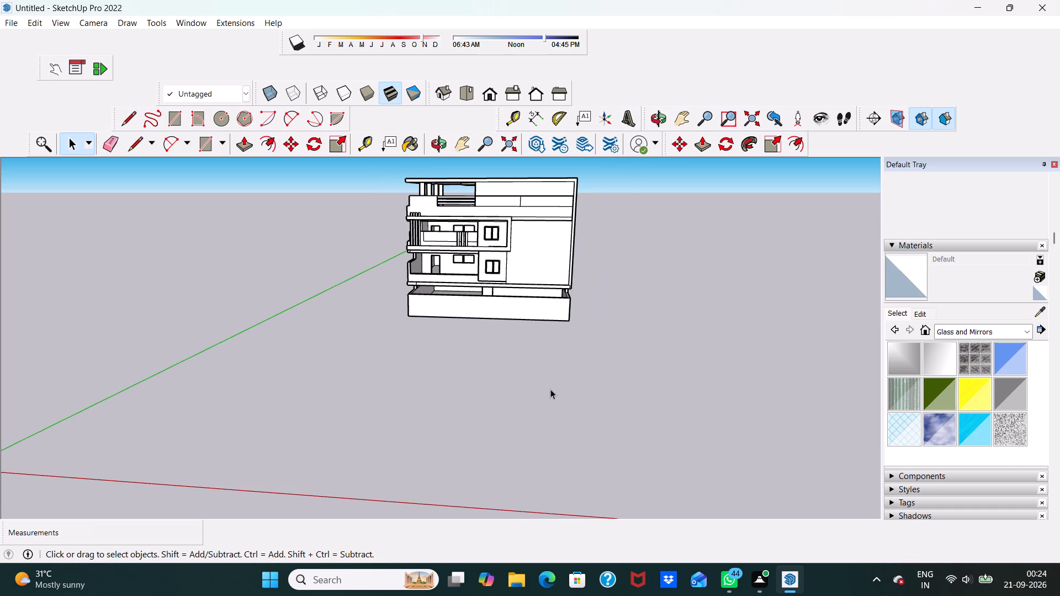
Erase the leftover short edges at the outer corner of the ground-floor slab, where it meets the tall side frame.
scroll(542, 286, "up", 5)
middle_click_drag(542, 286, 549, 317)
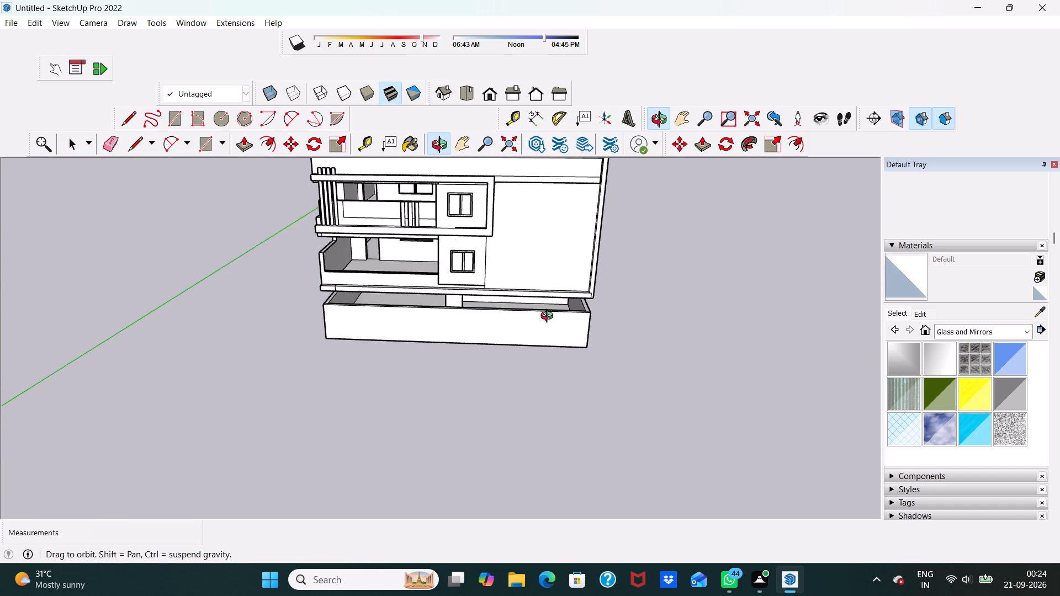
middle_click_drag(549, 317, 550, 318)
scroll(524, 262, "up", 6)
middle_click_drag(524, 256, 520, 328)
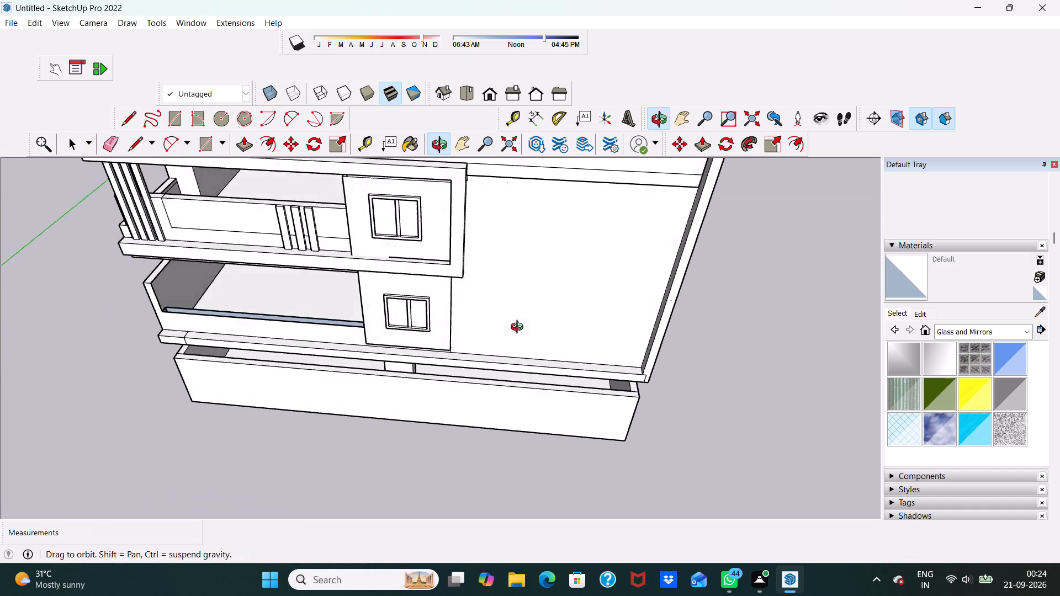
middle_click_drag(520, 328, 523, 316)
scroll(628, 337, "up", 4)
scroll(677, 400, "up", 5)
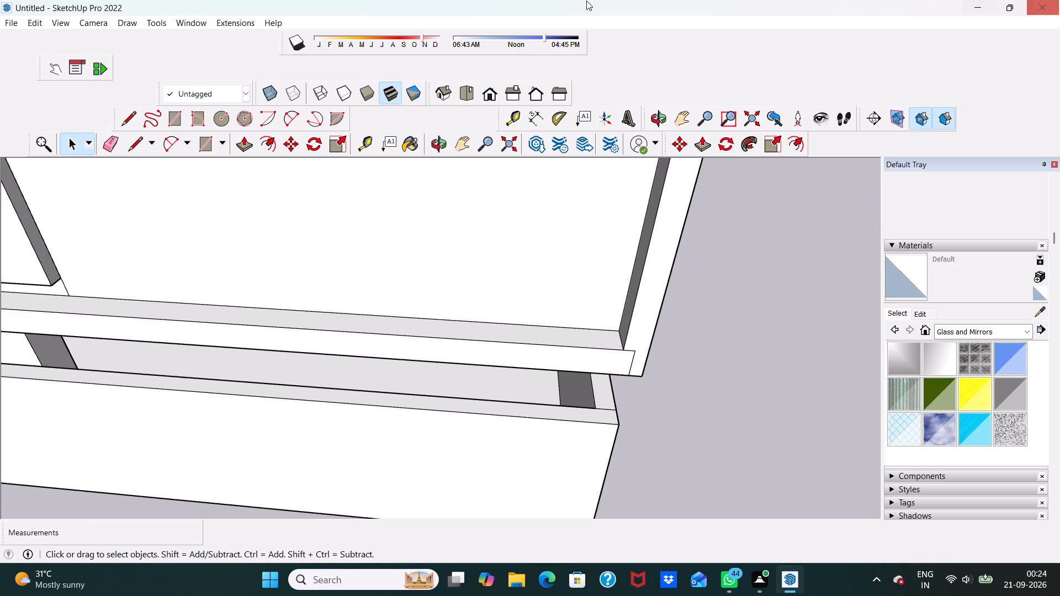
left_click(113, 142)
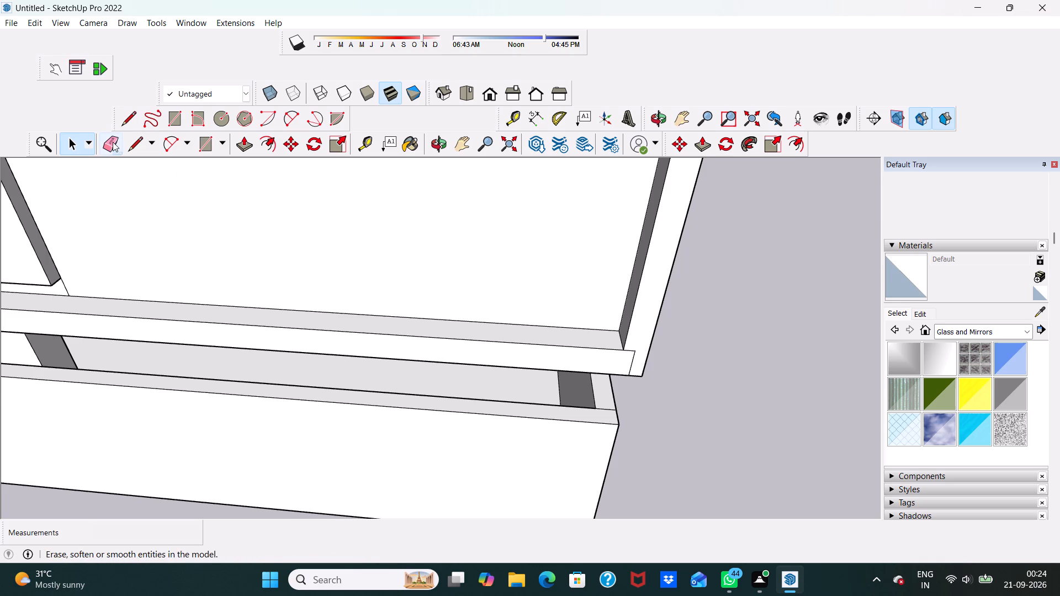
scroll(672, 372, "up", 2)
left_click(611, 371)
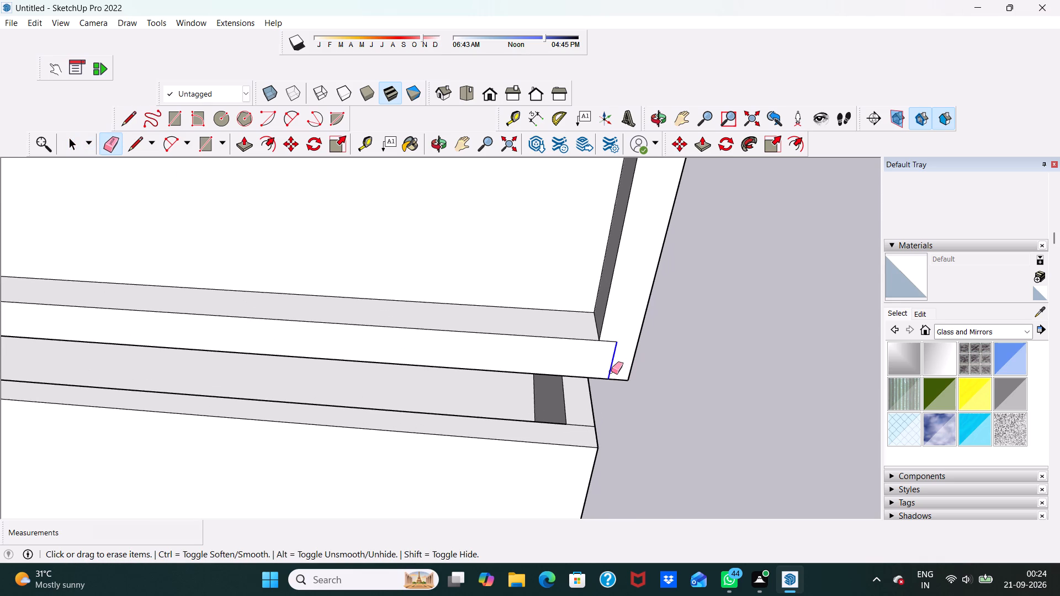
left_click(608, 343)
scroll(619, 328, "down", 11)
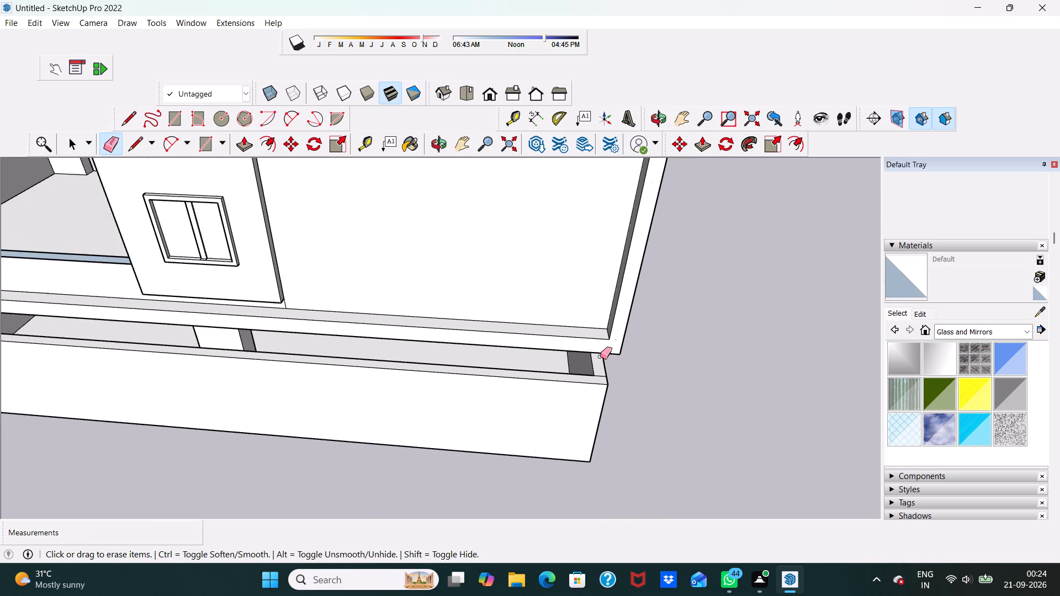
Erase the short vertical edge between the lower window panel's bottom corner and the ground-floor slab.
middle_click_drag(600, 358, 552, 305)
scroll(287, 330, "up", 4)
scroll(273, 247, "up", 5)
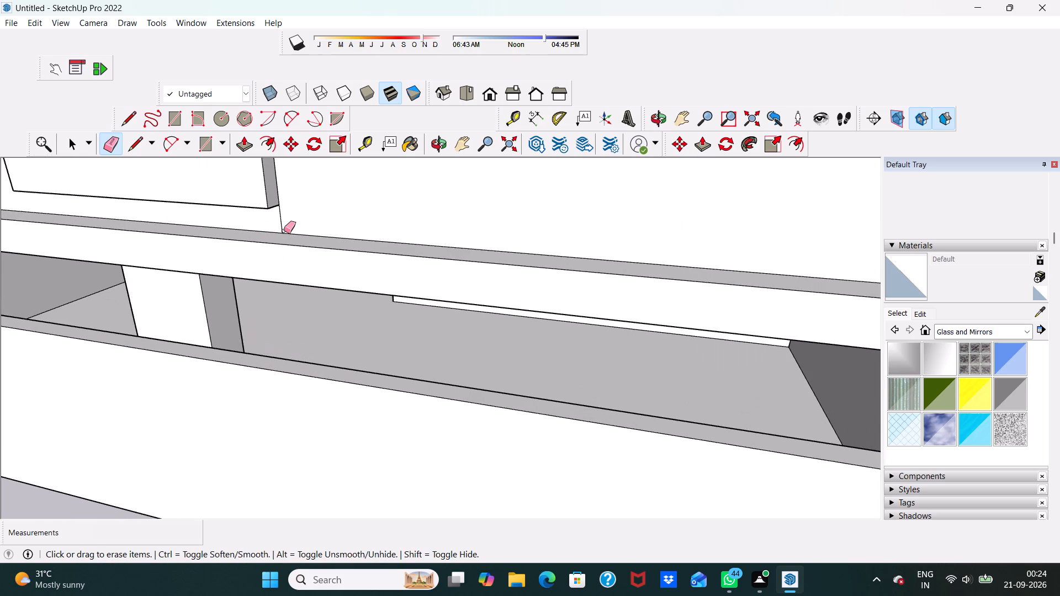
left_click(279, 217)
scroll(335, 238, "down", 3)
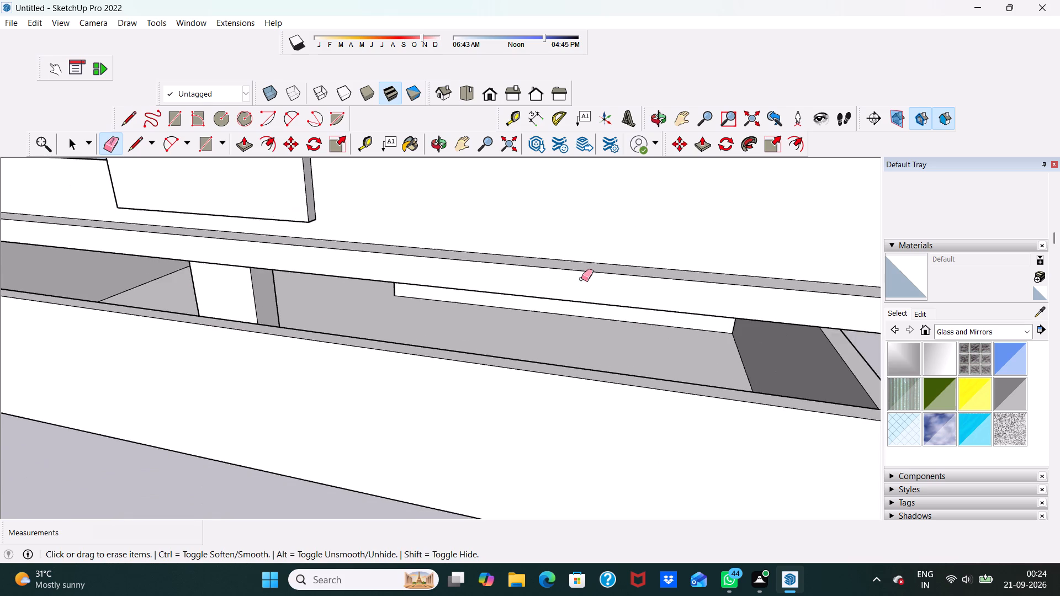
scroll(581, 279, "down", 16)
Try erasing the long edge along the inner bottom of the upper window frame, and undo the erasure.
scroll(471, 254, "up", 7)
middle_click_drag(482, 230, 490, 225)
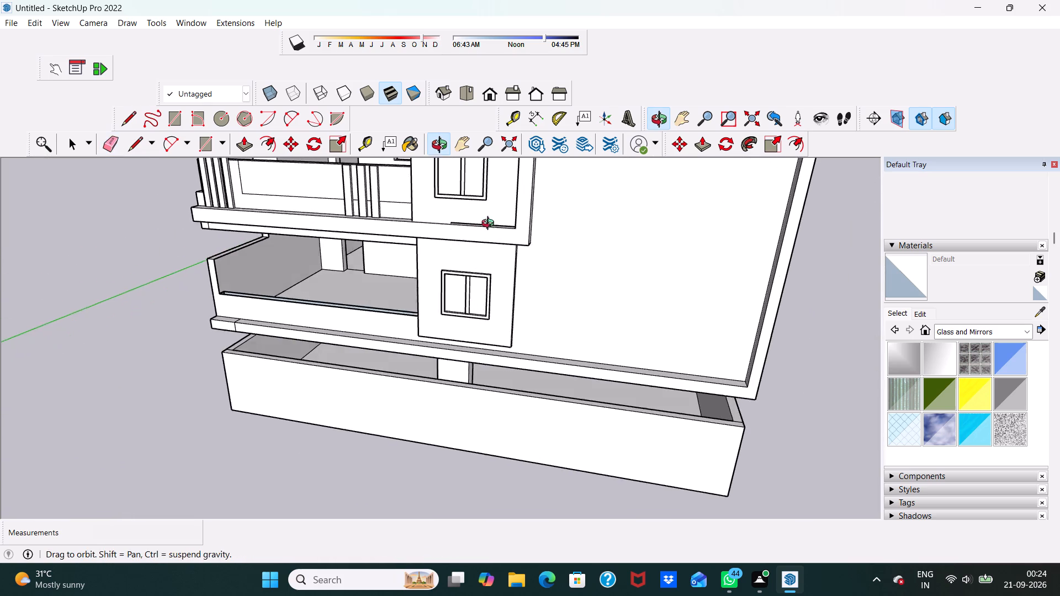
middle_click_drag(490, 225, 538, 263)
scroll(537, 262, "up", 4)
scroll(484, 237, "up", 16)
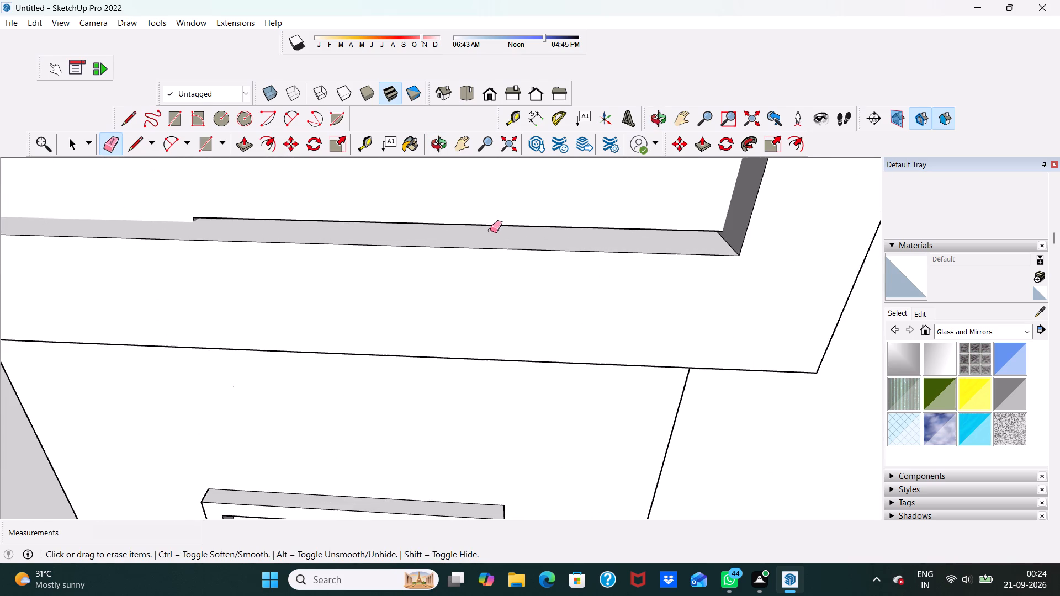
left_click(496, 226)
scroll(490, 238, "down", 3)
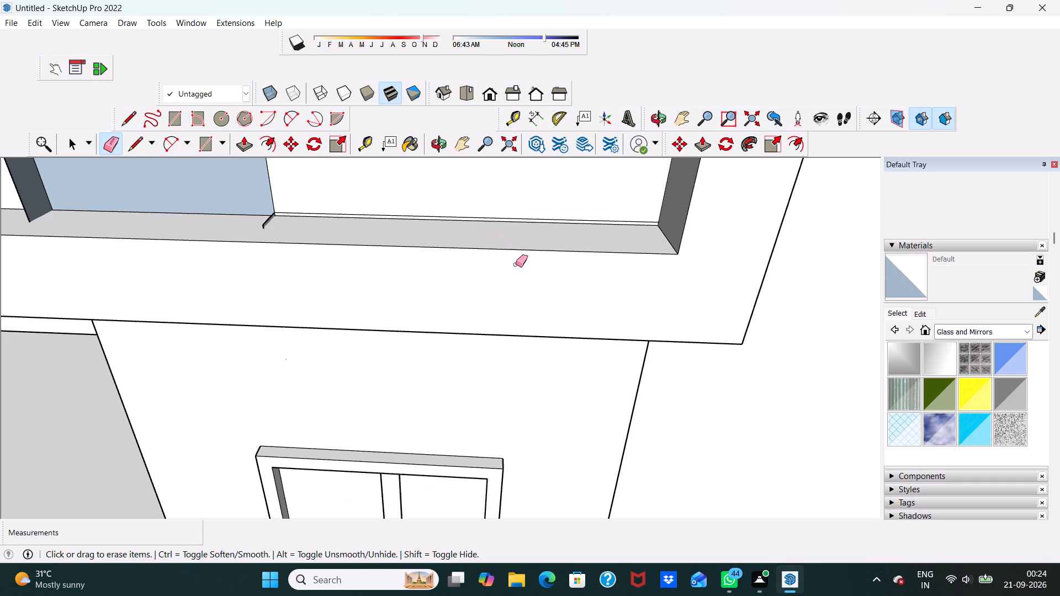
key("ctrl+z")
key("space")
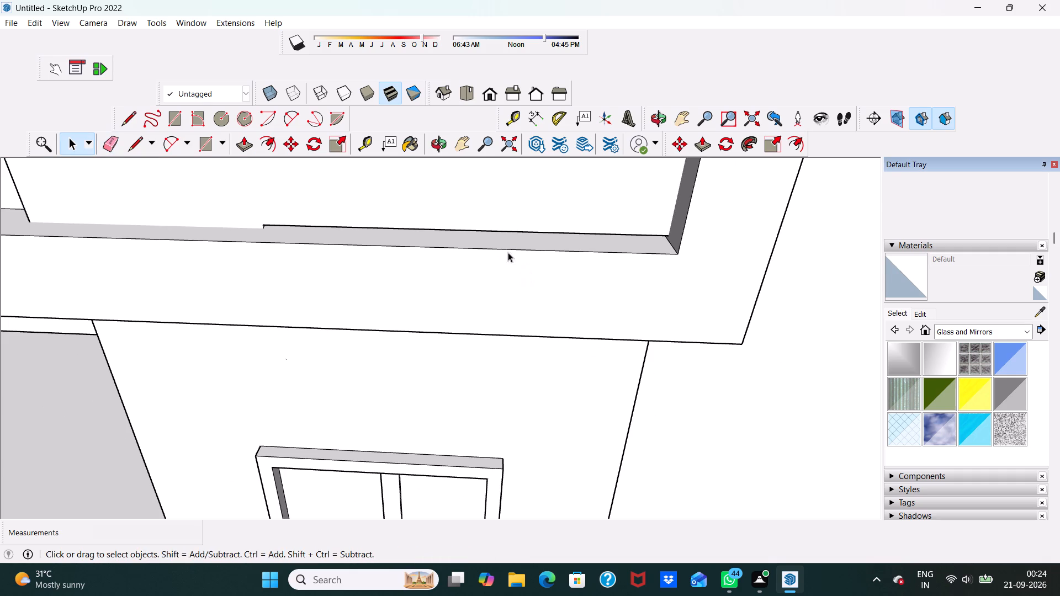
Extend the thin strip face at the base of the upper window panel by about 1/4" with Push/Pull.
middle_click_drag(508, 252, 529, 170)
scroll(448, 210, "up", 11)
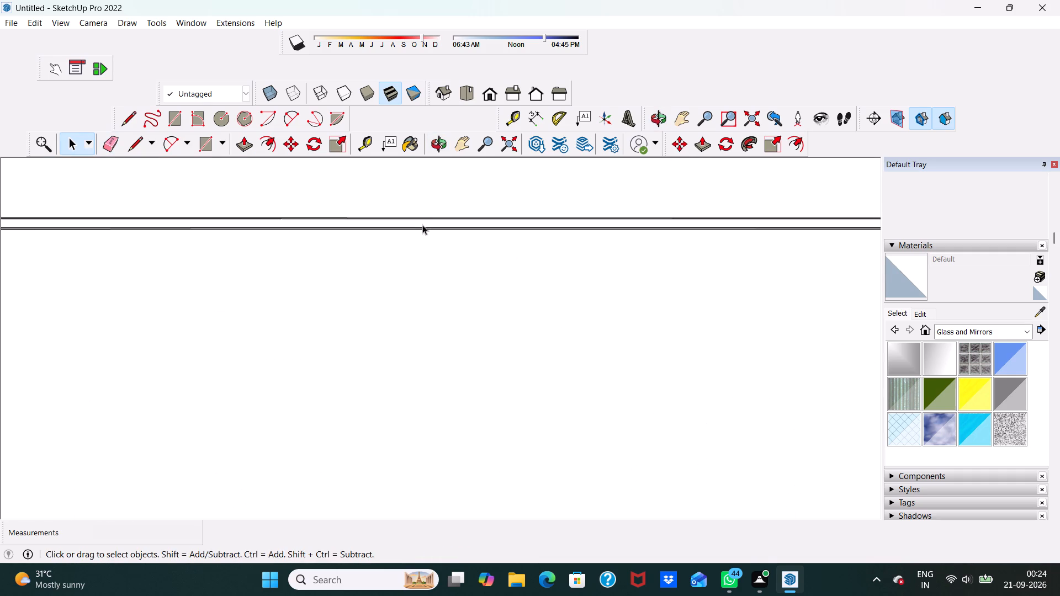
middle_click_drag(422, 225, 432, 236)
scroll(432, 228, "up", 4)
middle_click_drag(431, 231, 426, 219)
scroll(426, 219, "up", 6)
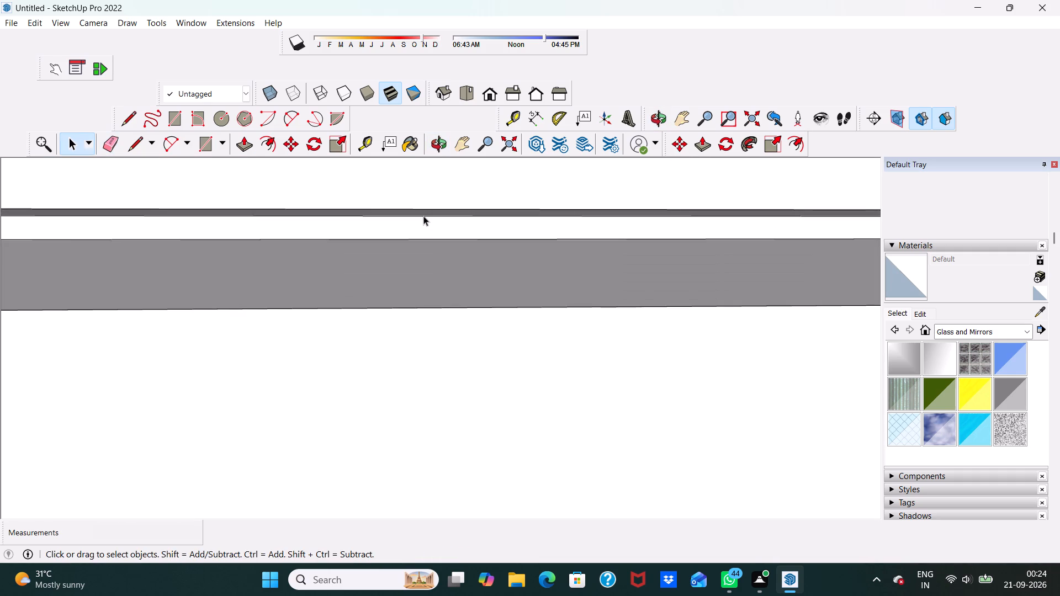
left_click(423, 216)
middle_click(384, 226)
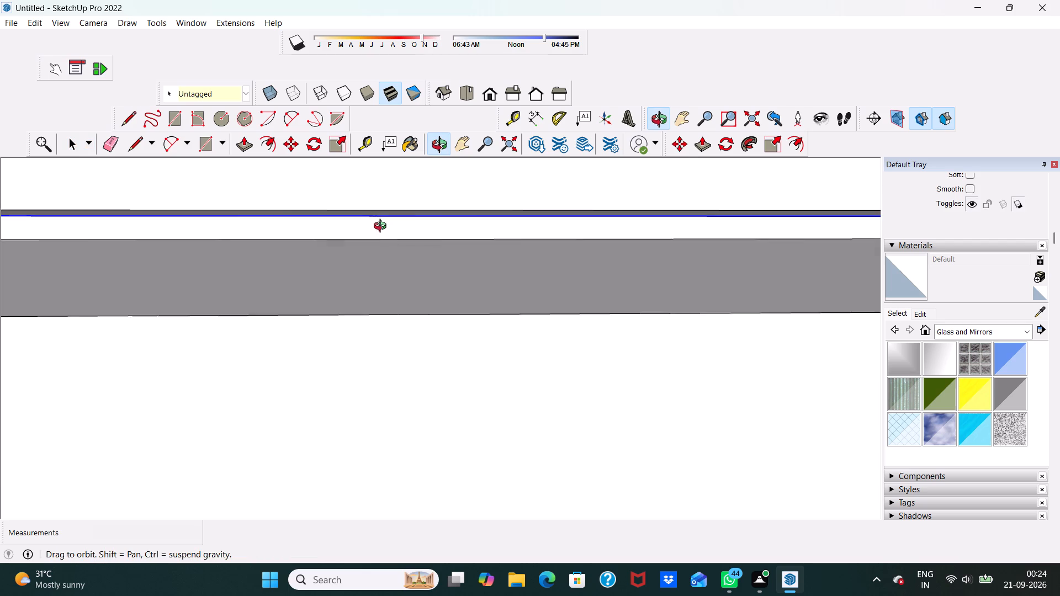
scroll(374, 216, "up", 5)
left_click(368, 206)
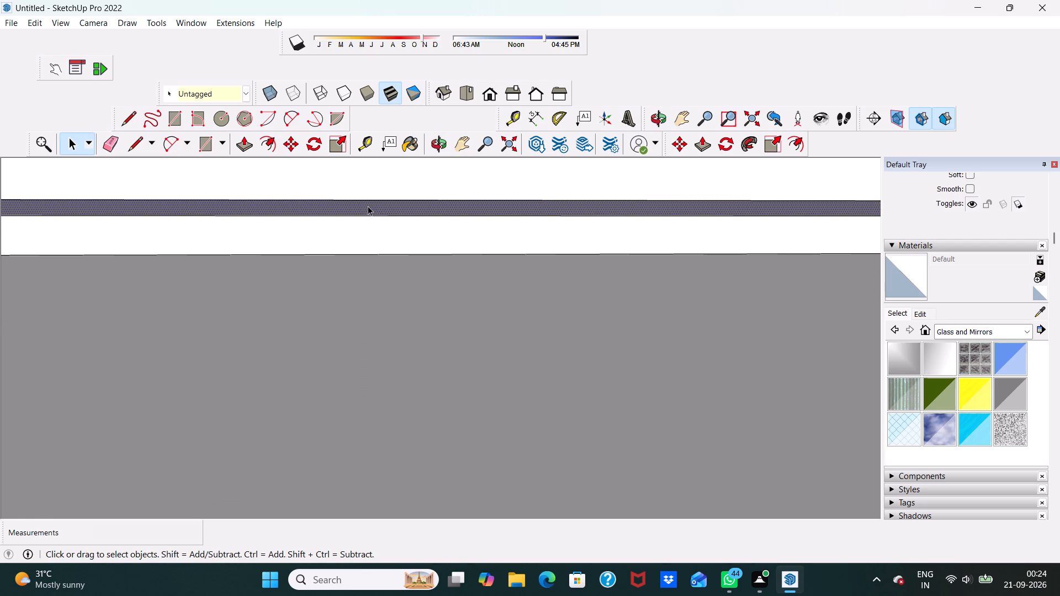
left_click(241, 145)
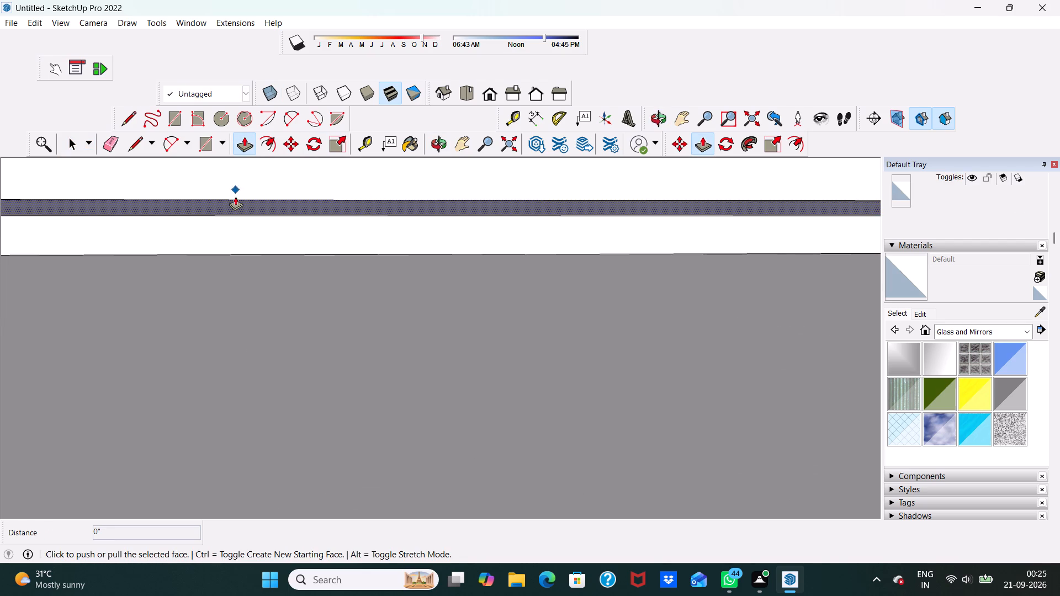
left_click(235, 203)
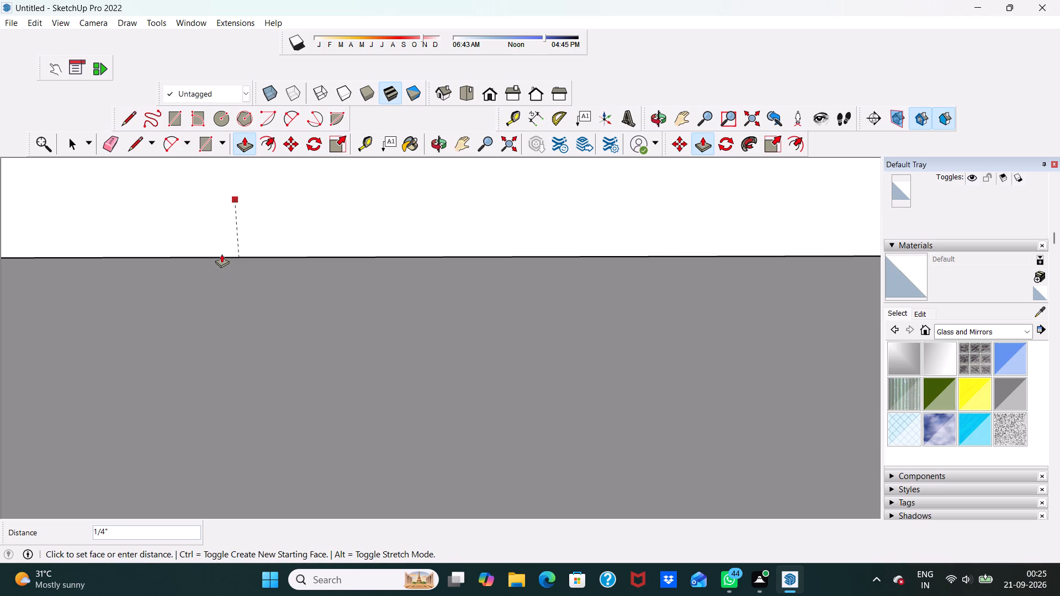
left_click(221, 254)
scroll(201, 220, "down", 7)
key("space")
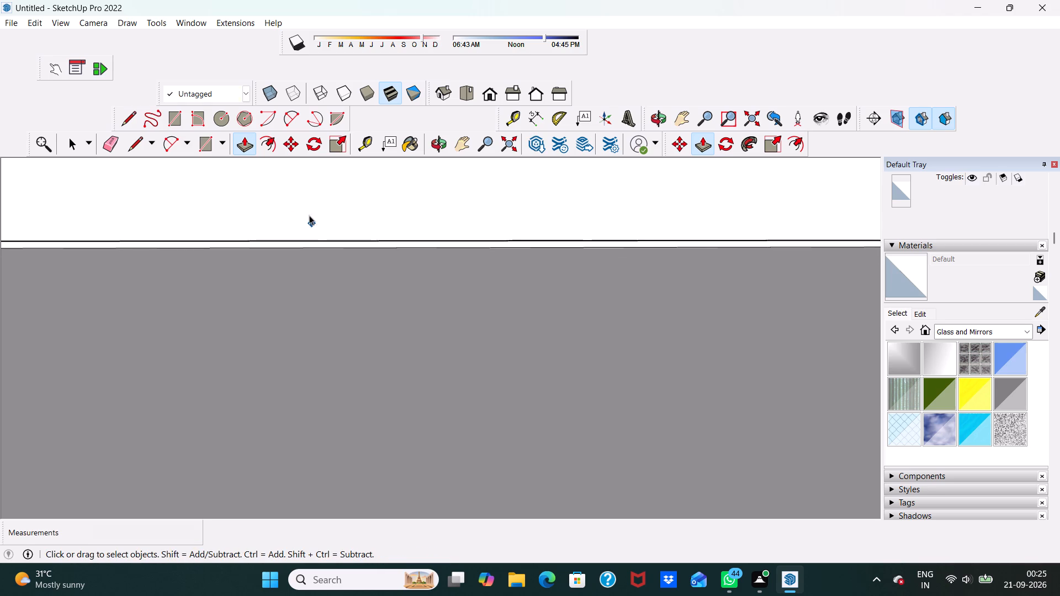
scroll(309, 215, "down", 6)
scroll(328, 200, "up", 1)
scroll(334, 209, "down", 16)
middle_click_drag(418, 323, 404, 374)
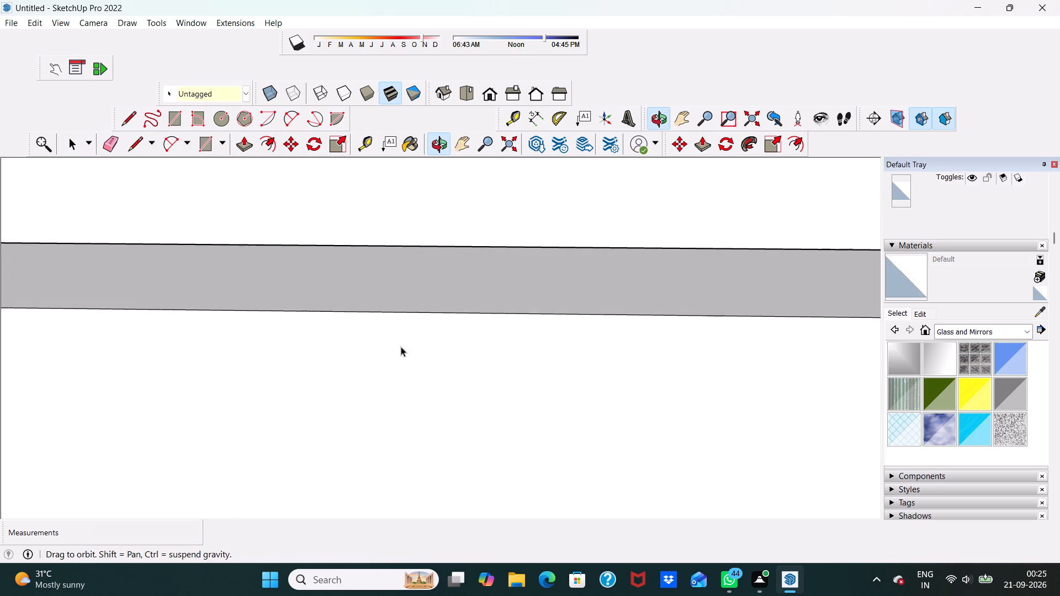
Push the long strip face along the ground-floor balcony's front parapet by 9" with Push/Pull.
left_click(489, 88)
scroll(478, 187, "down", 4)
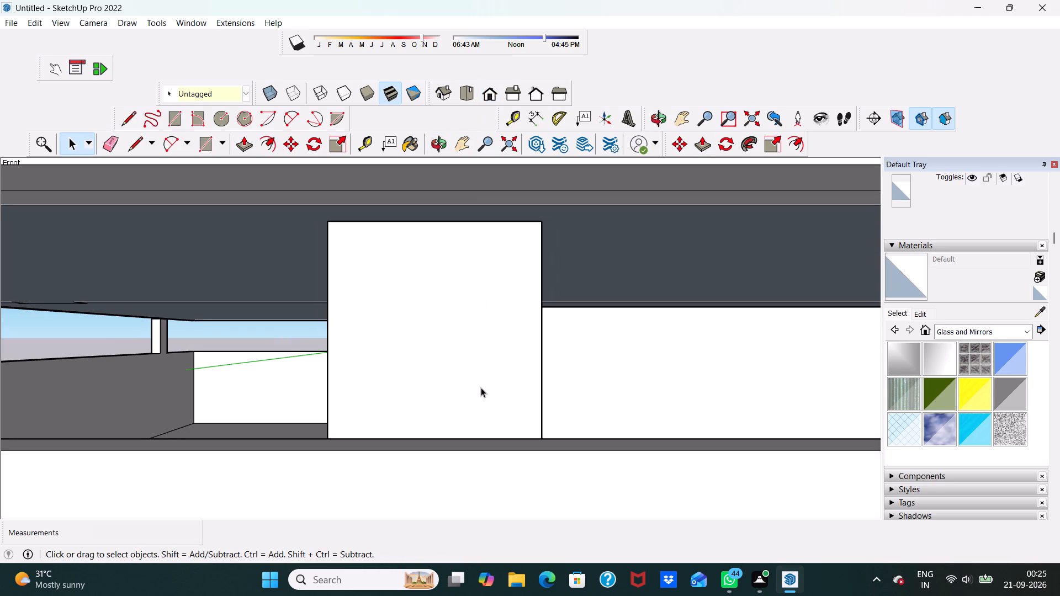
scroll(478, 387, "down", 9)
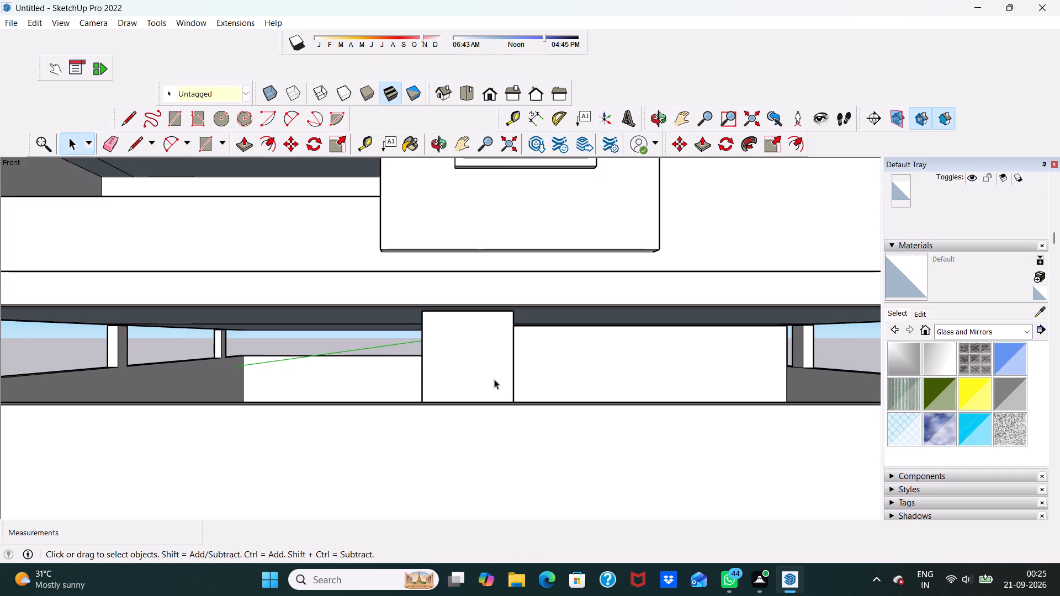
middle_click_drag(478, 369, 567, 444)
scroll(569, 445, "up", 3)
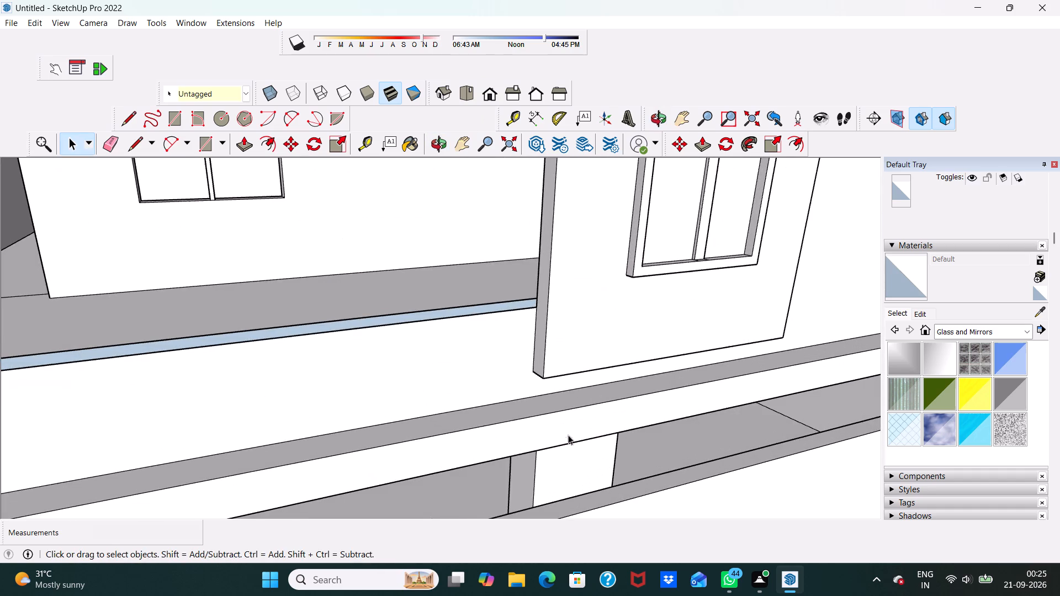
middle_click_drag(449, 340, 712, 341)
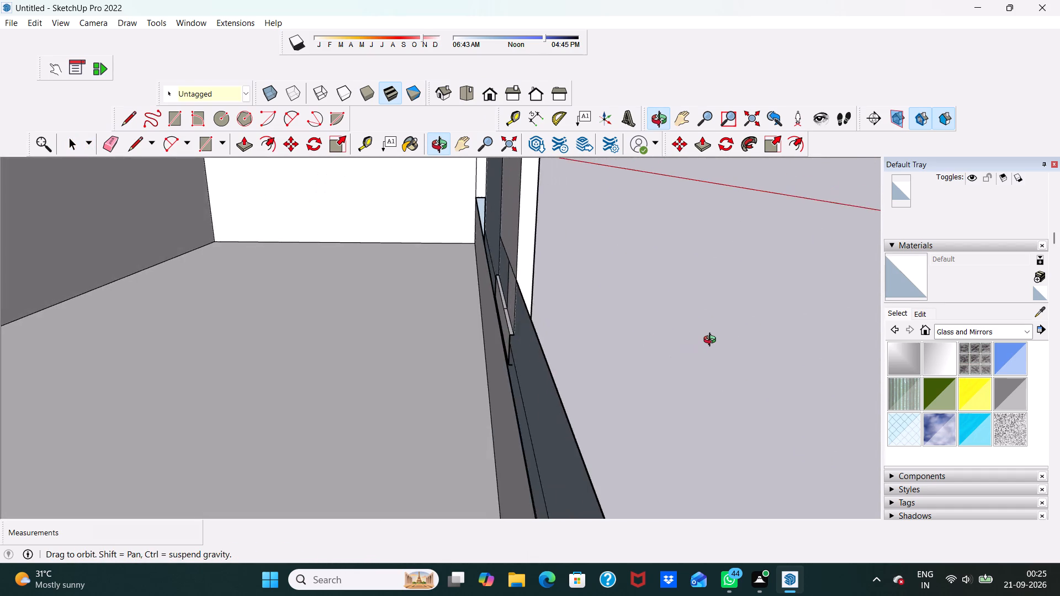
middle_click_drag(712, 341, 675, 356)
scroll(675, 356, "up", 2)
scroll(487, 387, "down", 1)
middle_click_drag(487, 387, 553, 391)
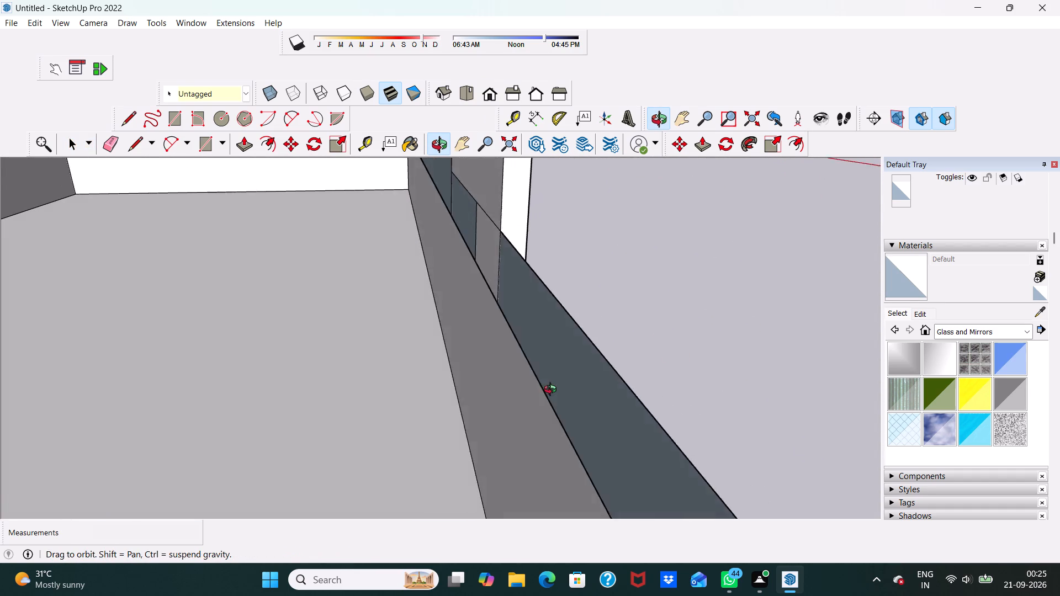
middle_click_drag(553, 391, 541, 393)
scroll(539, 387, "up", 1)
left_click(542, 385)
middle_click_drag(501, 400, 457, 409)
left_click(312, 448)
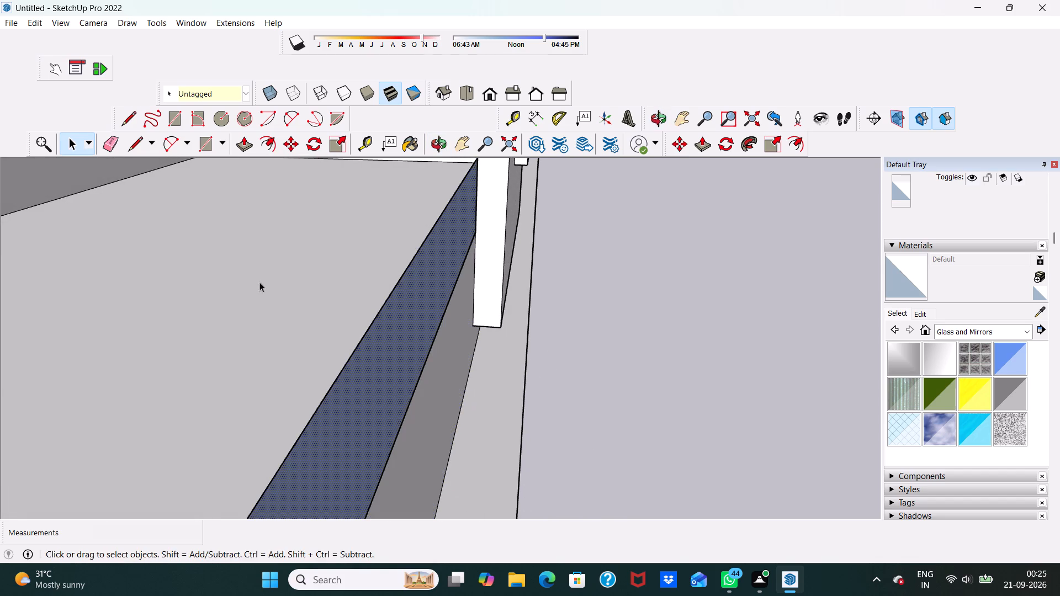
left_click(239, 147)
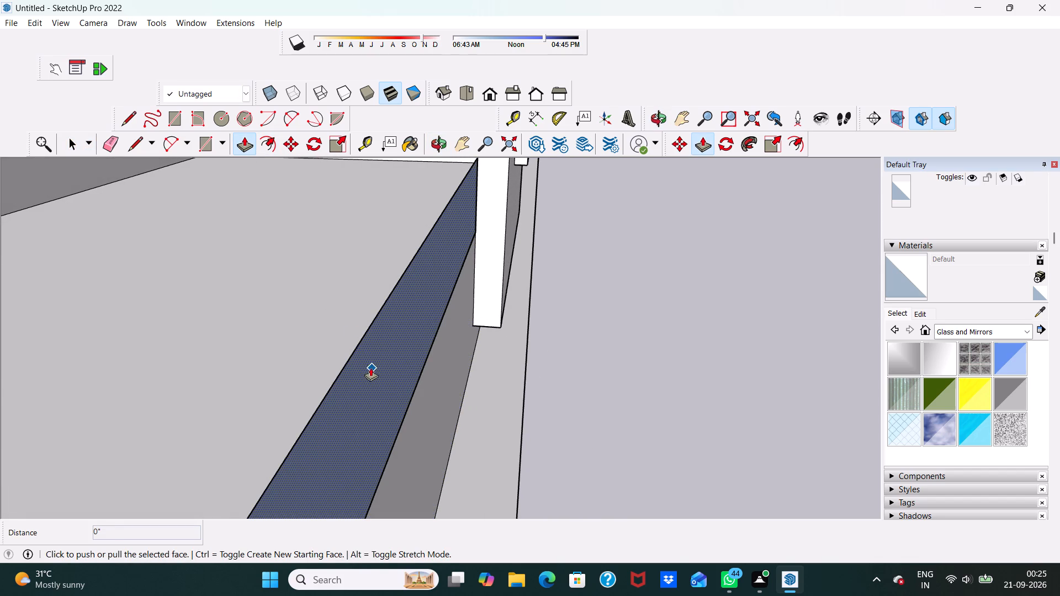
left_click(367, 366)
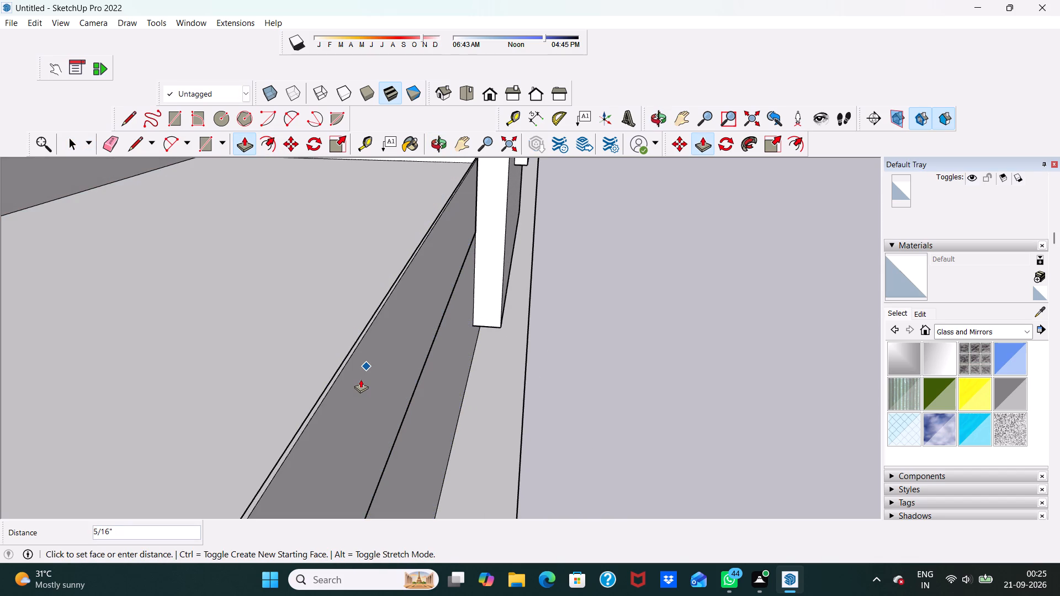
left_click(426, 400)
Examine the ground-floor parapet and the area beneath the lower window panel from several angles.
scroll(413, 387, "down", 3)
middle_click_drag(453, 390, 356, 385)
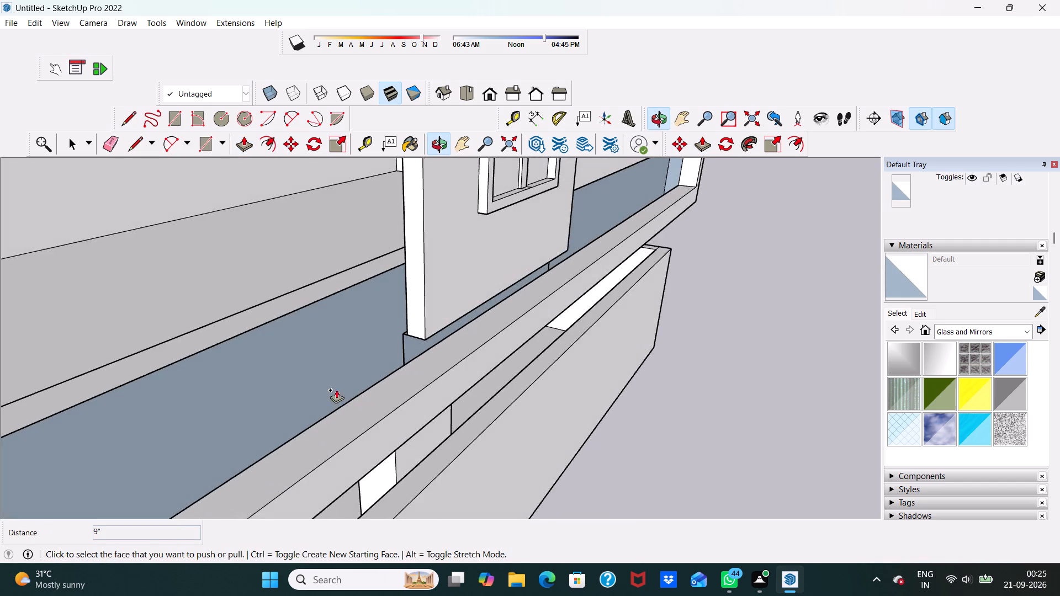
scroll(314, 396, "up", 6)
middle_click_drag(373, 375, 444, 403)
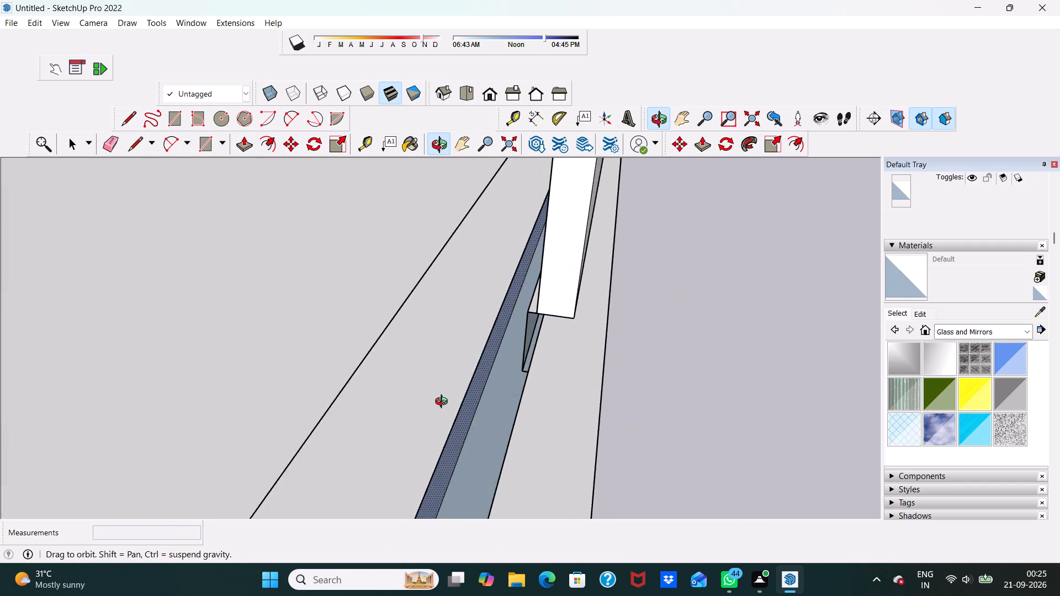
middle_click_drag(444, 403, 179, 334)
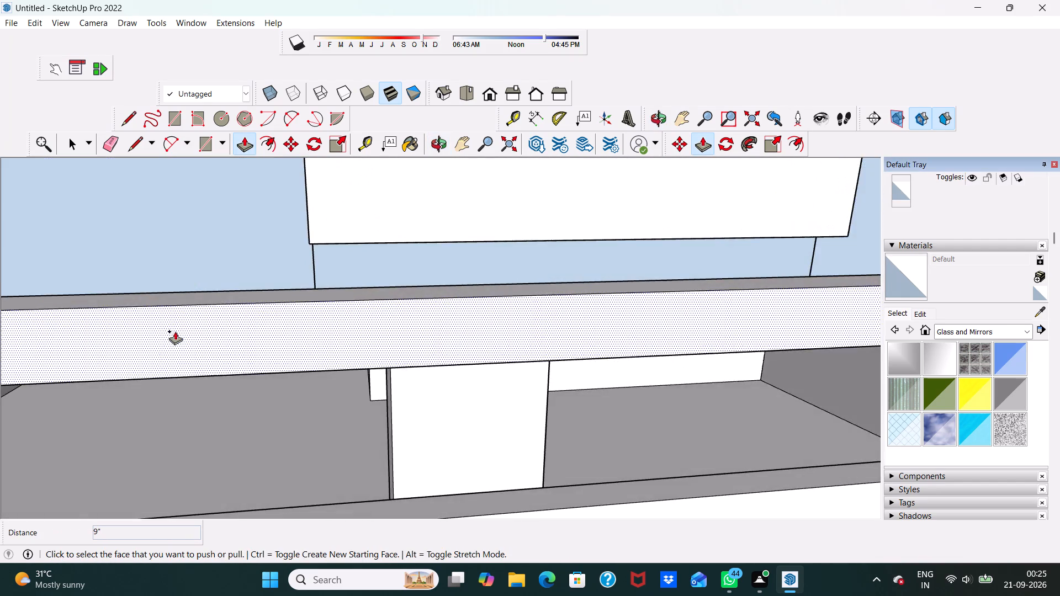
scroll(173, 330, "down", 5)
scroll(306, 322, "down", 10)
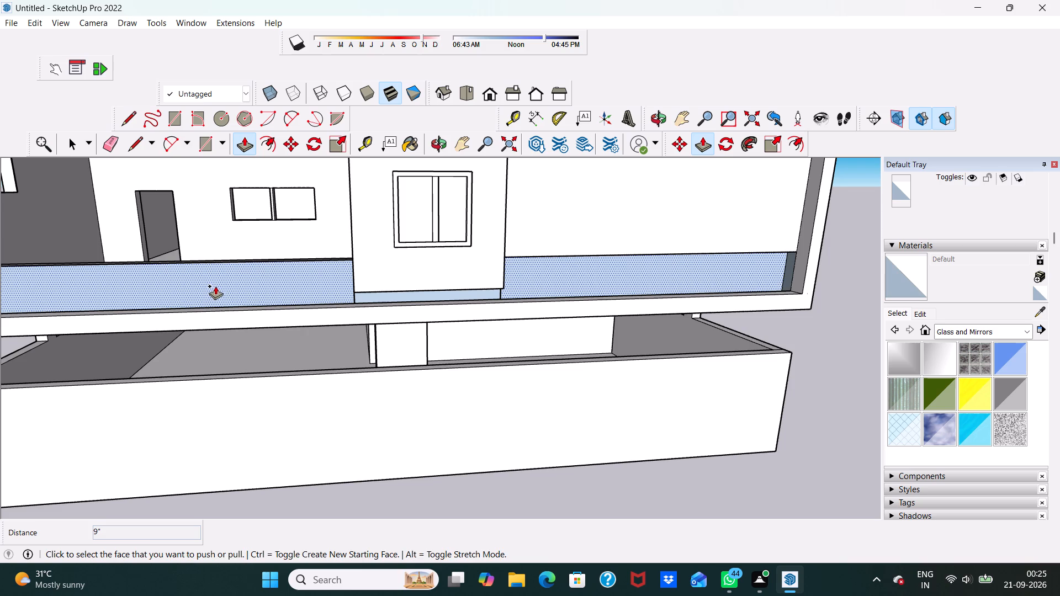
Pull the long recessed face along the ground-floor balcony parapet outward by about 1' 1 1/8" with Push/Pull.
left_click(216, 285)
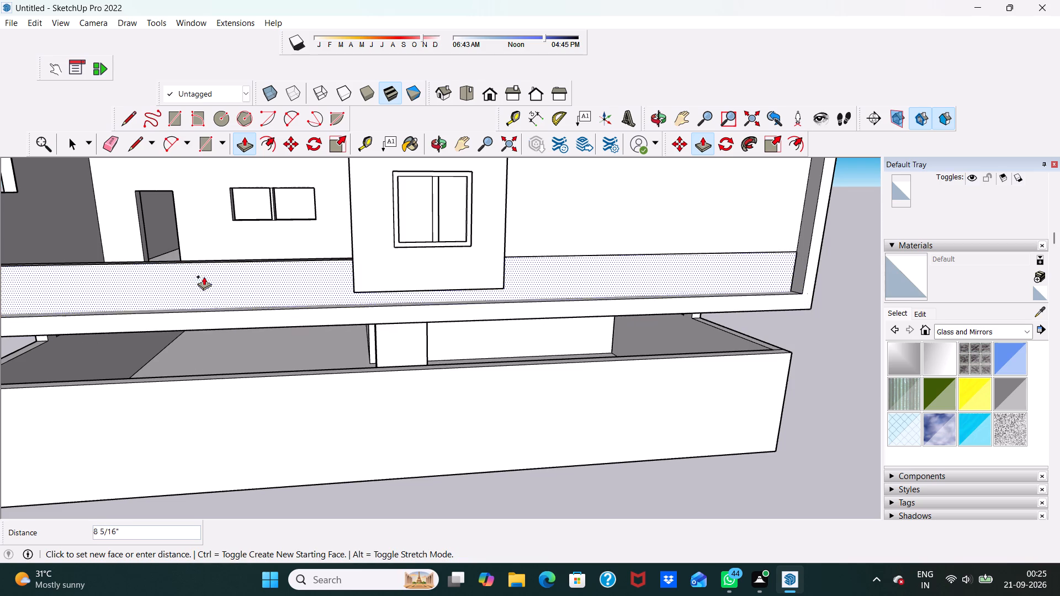
left_click(202, 274)
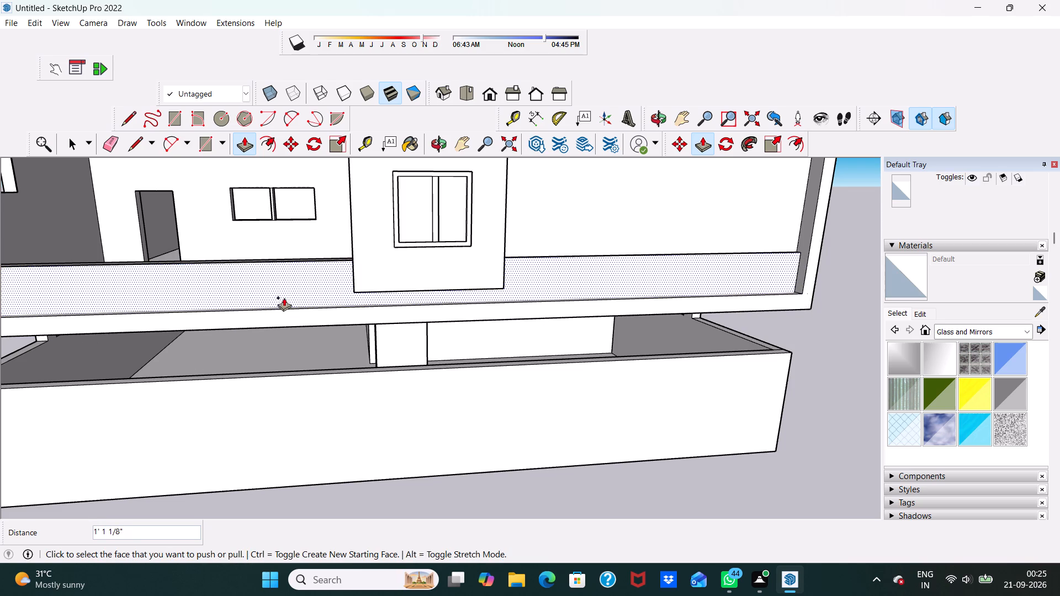
key("space")
Erase the leftover long edge along the top of the ground-floor parapet, beside the window panel.
middle_click_drag(308, 308, 240, 397)
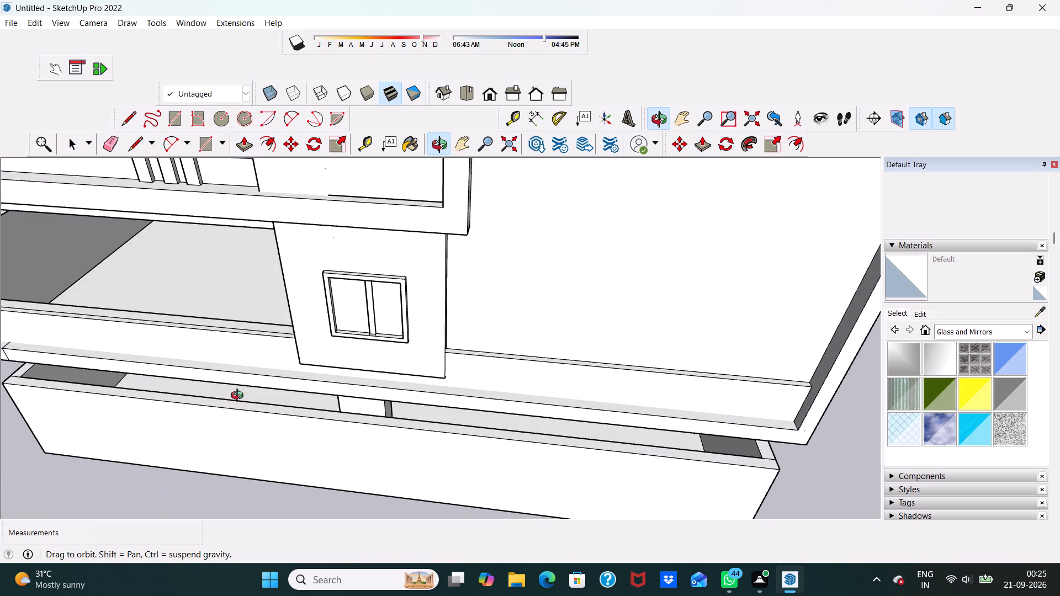
middle_click_drag(240, 397, 236, 375)
scroll(213, 317, "up", 5)
scroll(130, 231, "up", 1)
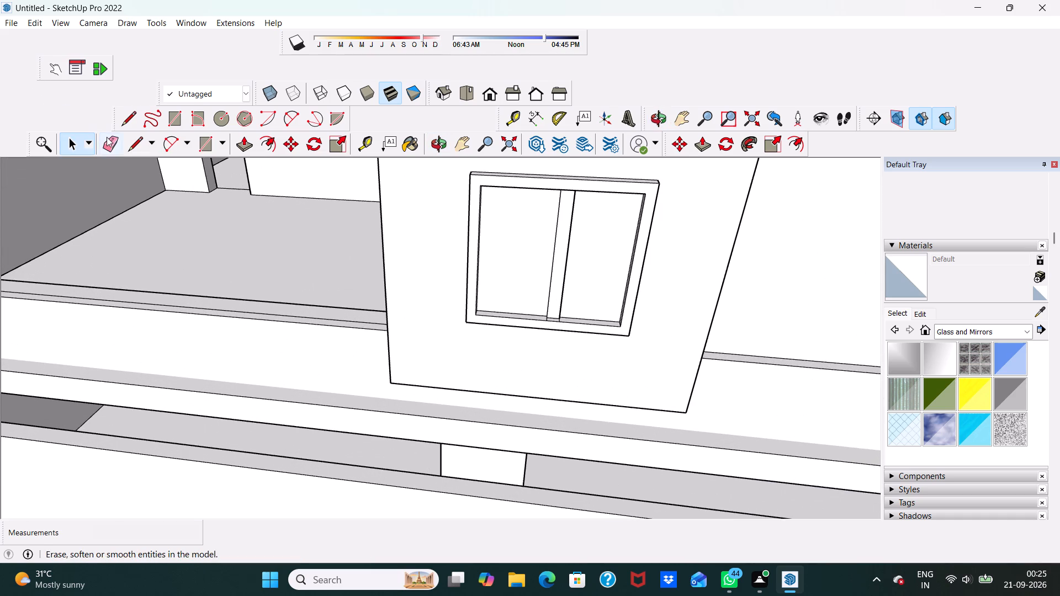
left_click_drag(107, 136, 109, 142)
scroll(129, 293, "up", 4)
left_click(129, 305)
Examine the ground-floor parapet, the slab ledge and their far end from several angles.
scroll(164, 291, "down", 5)
middle_click_drag(300, 254, 511, 220)
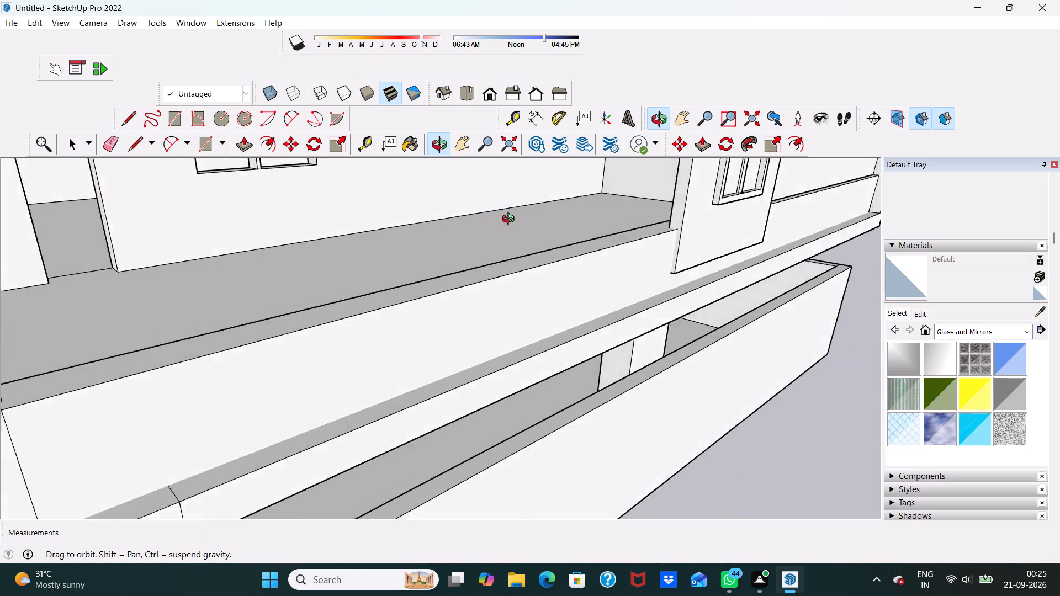
middle_click_drag(511, 220, 89, 222)
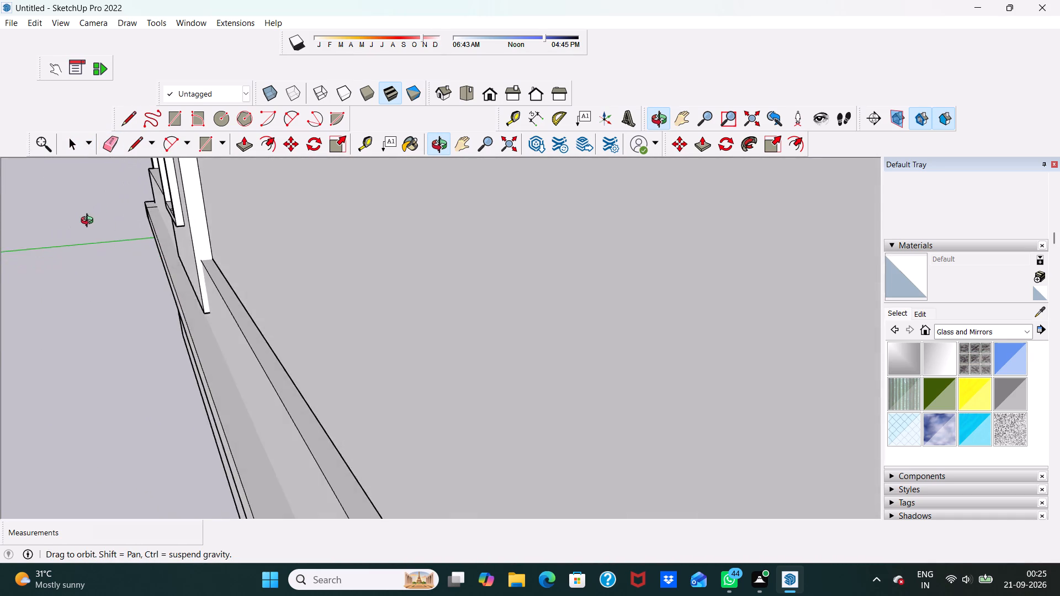
middle_click_drag(89, 222, 142, 215)
middle_click_drag(93, 202, 198, 218)
scroll(198, 218, "down", 1)
scroll(141, 206, "up", 4)
scroll(73, 194, "down", 4)
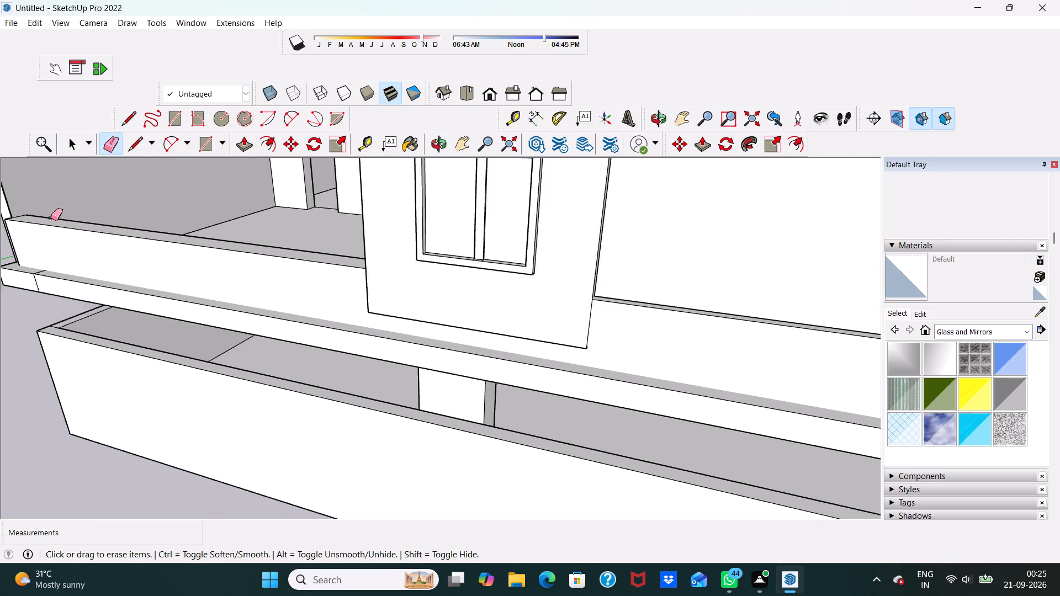
scroll(51, 218, "down", 1)
middle_click_drag(47, 221, 304, 173)
scroll(141, 222, "up", 4)
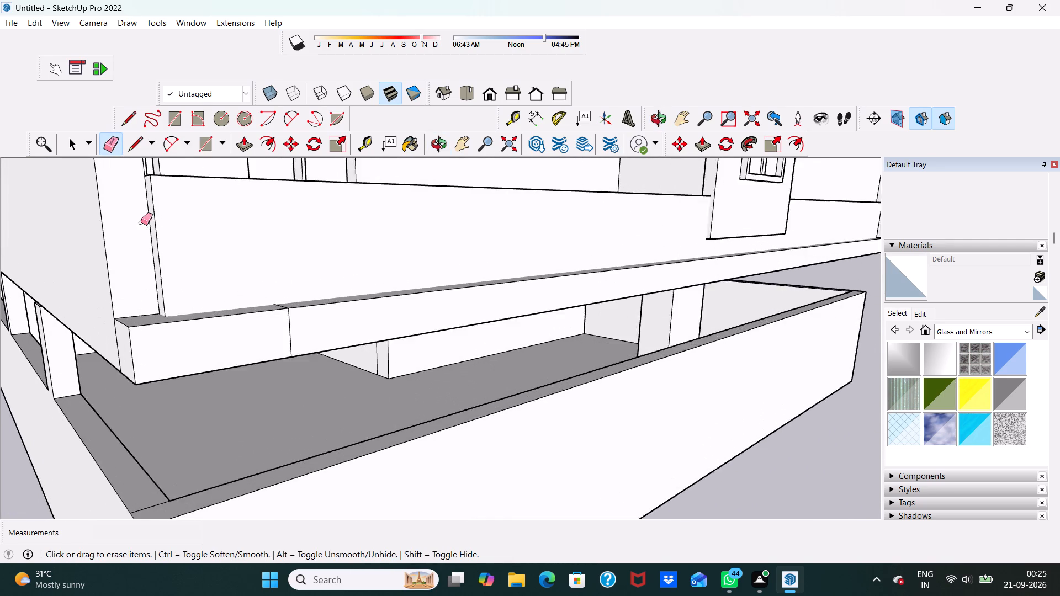
scroll(141, 222, "up", 5)
scroll(147, 211, "down", 6)
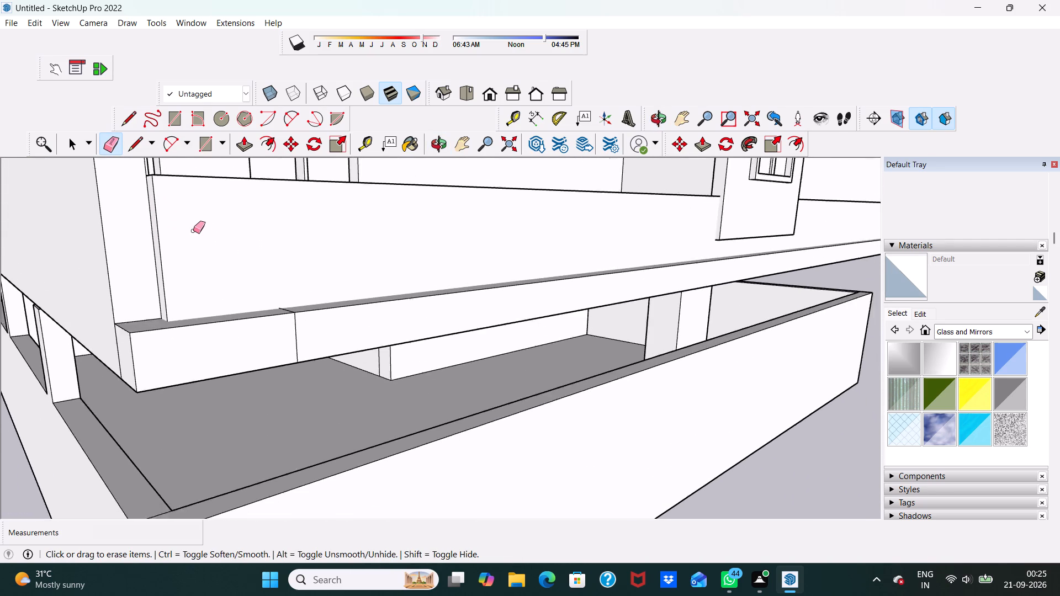
scroll(193, 231, "down", 2)
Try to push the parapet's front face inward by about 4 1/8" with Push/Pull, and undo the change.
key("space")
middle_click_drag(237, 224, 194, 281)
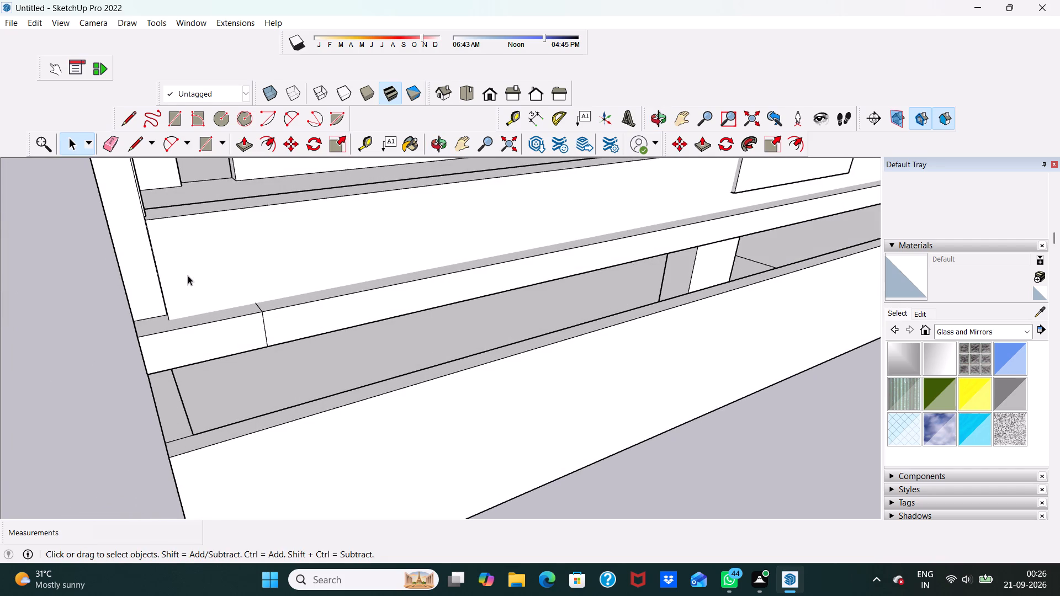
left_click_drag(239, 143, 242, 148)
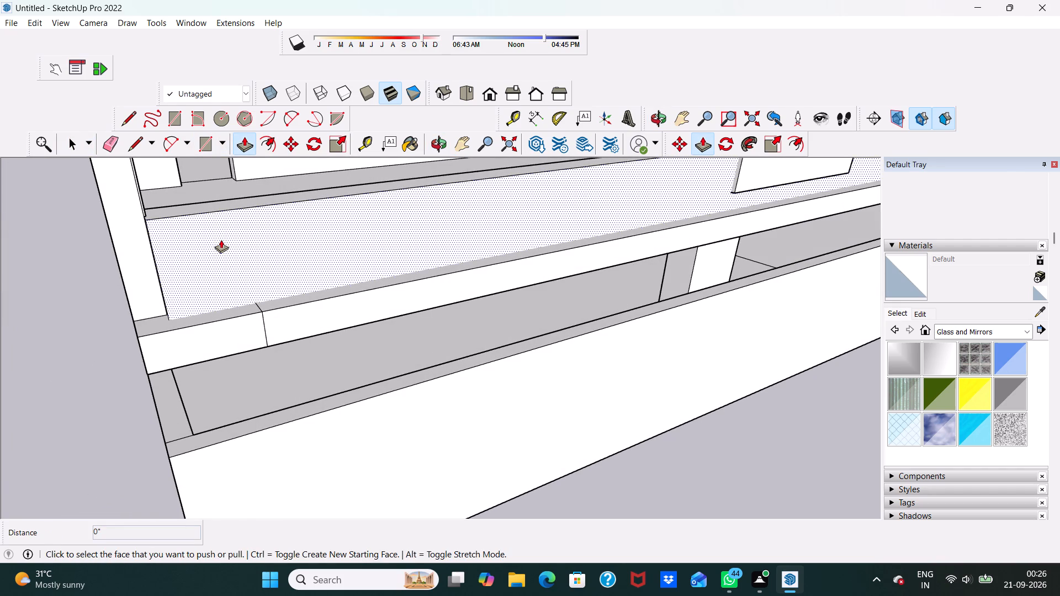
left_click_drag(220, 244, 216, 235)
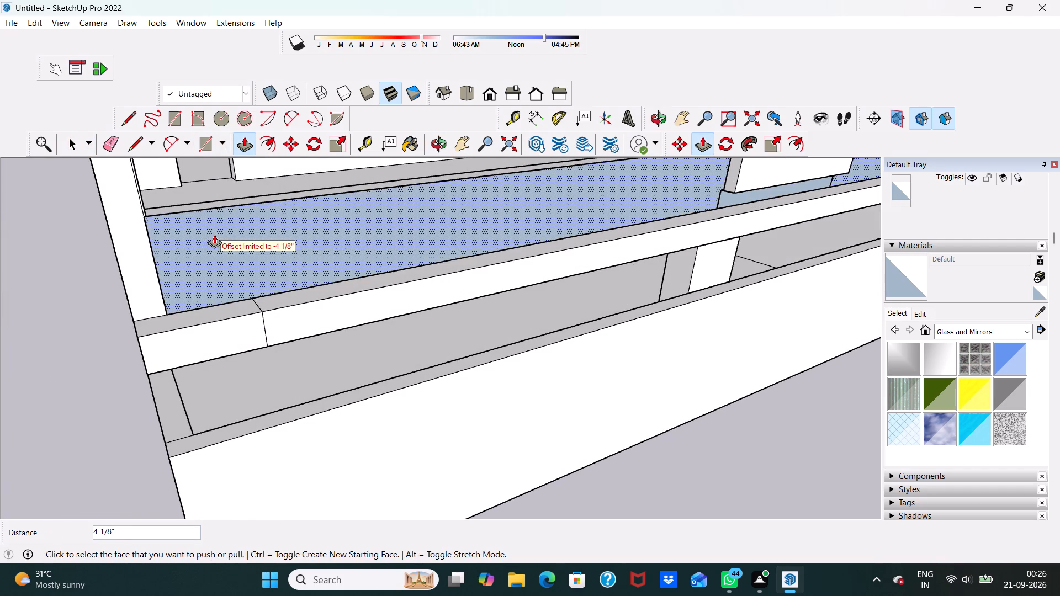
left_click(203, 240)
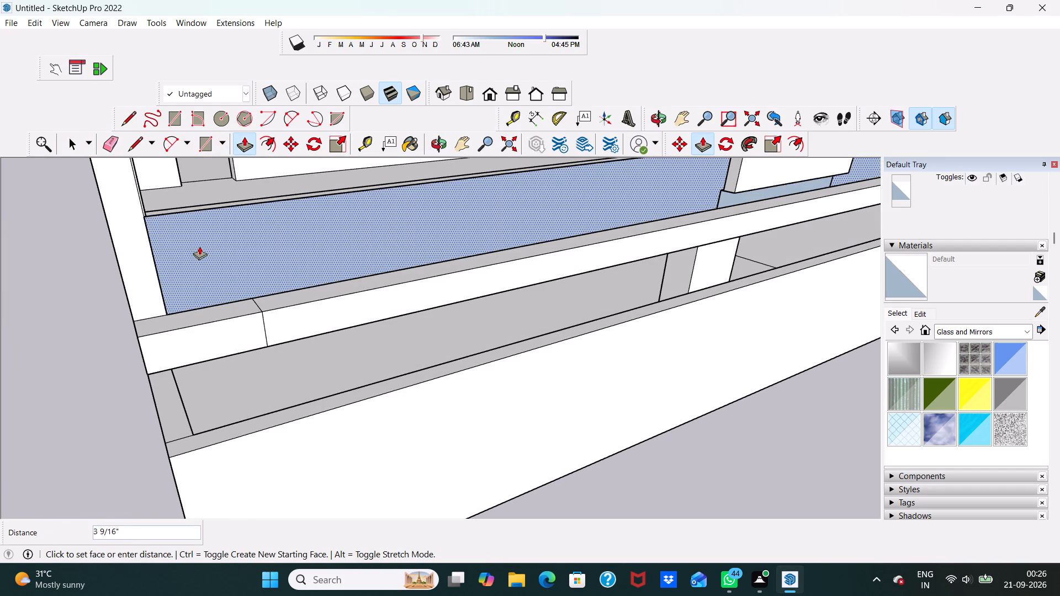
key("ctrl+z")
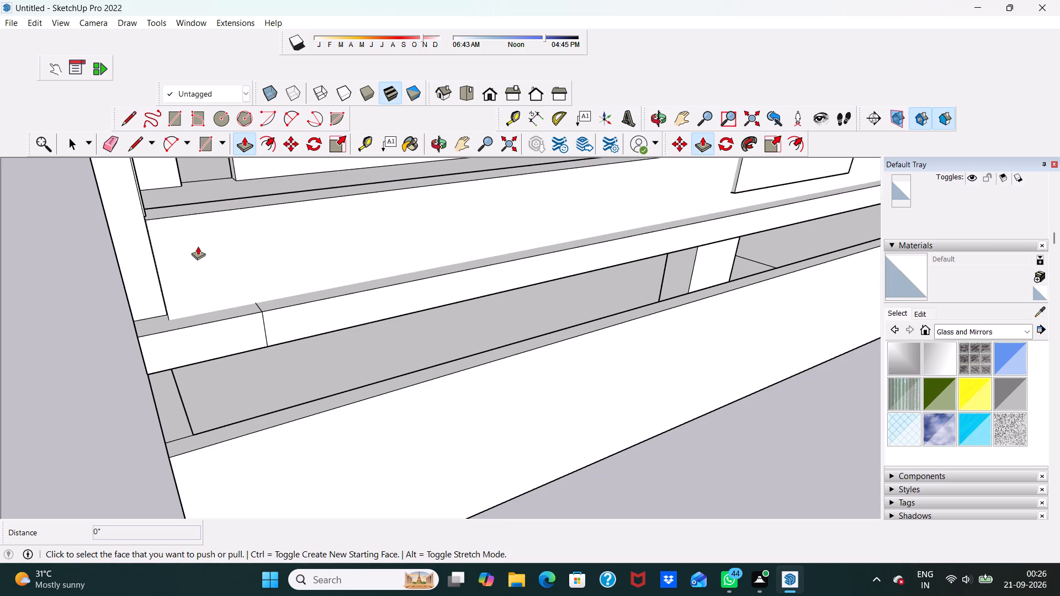
Push the parapet's front face inward by about 4 1/16" with Push/Pull.
left_click_drag(216, 248, 216, 243)
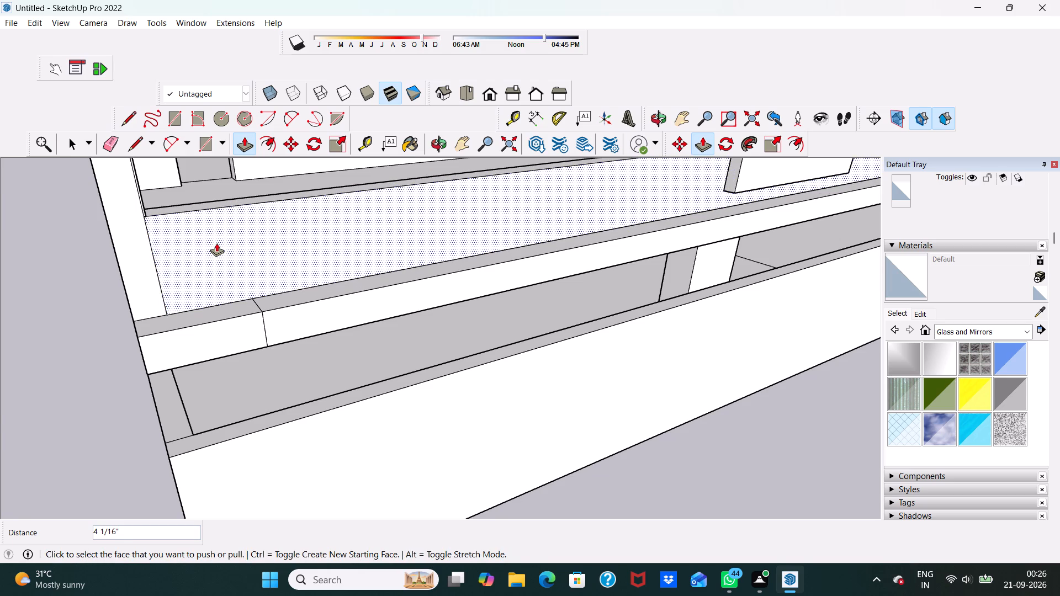
left_click(216, 243)
key("space")
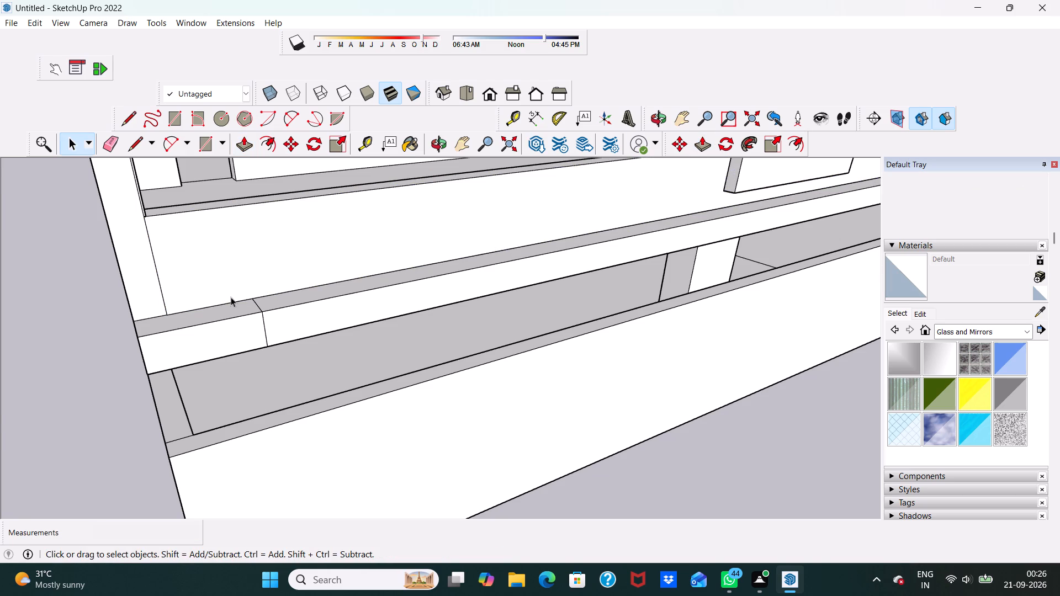
left_click(94, 295)
Erase the short seam edges crossing the top and front of the slab ledge near the building's corner.
middle_click_drag(294, 231, 253, 344)
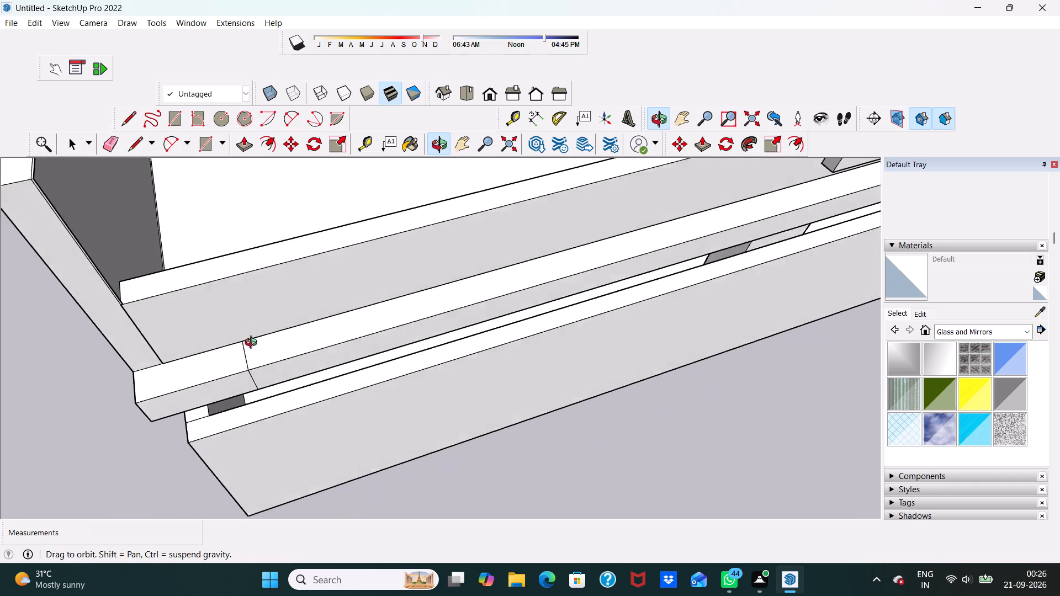
middle_click_drag(253, 344, 236, 345)
scroll(234, 338, "up", 1)
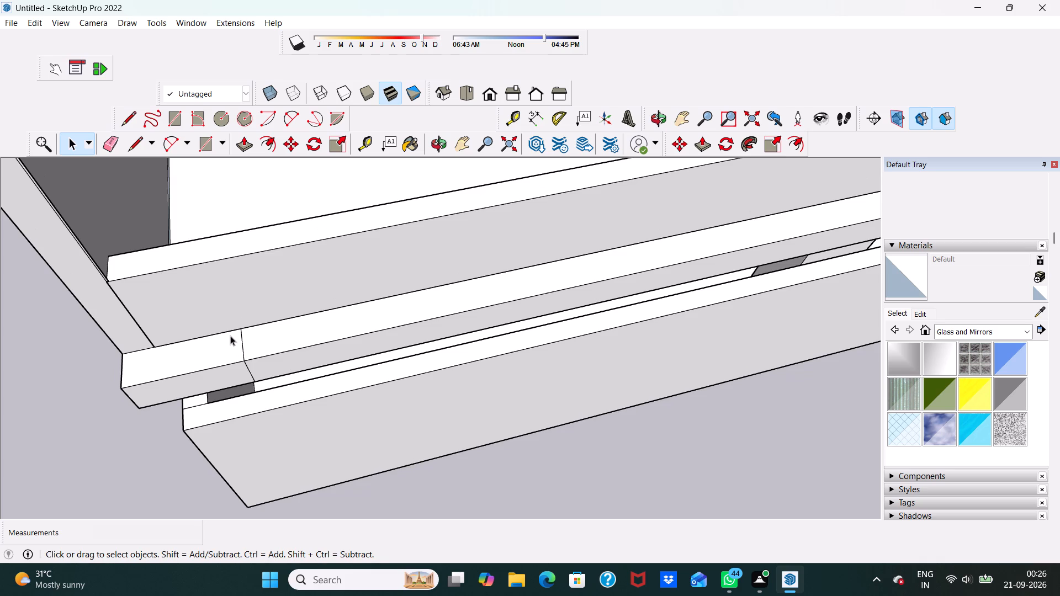
scroll(231, 385, "down", 4)
middle_click_drag(259, 394, 224, 288)
scroll(240, 291, "up", 3)
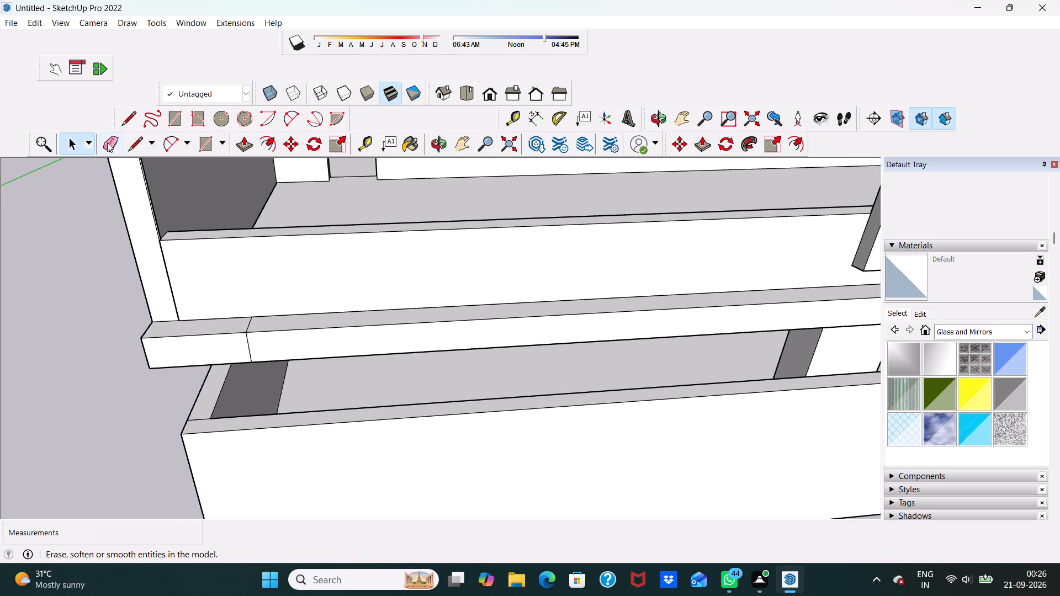
left_click(107, 142)
scroll(271, 352, "up", 4)
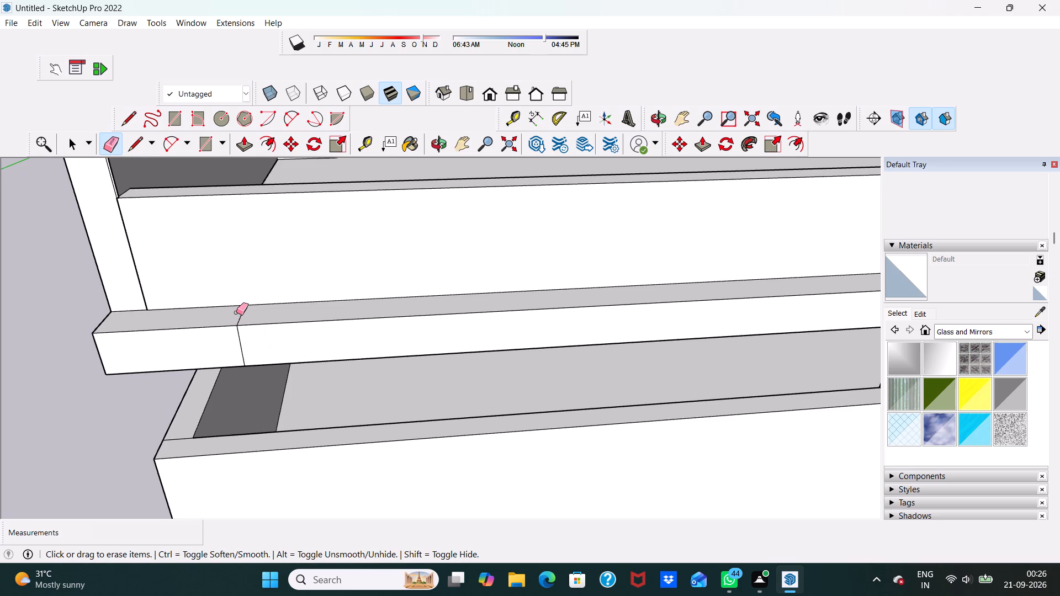
left_click(236, 312)
left_click(234, 344)
left_click(235, 344)
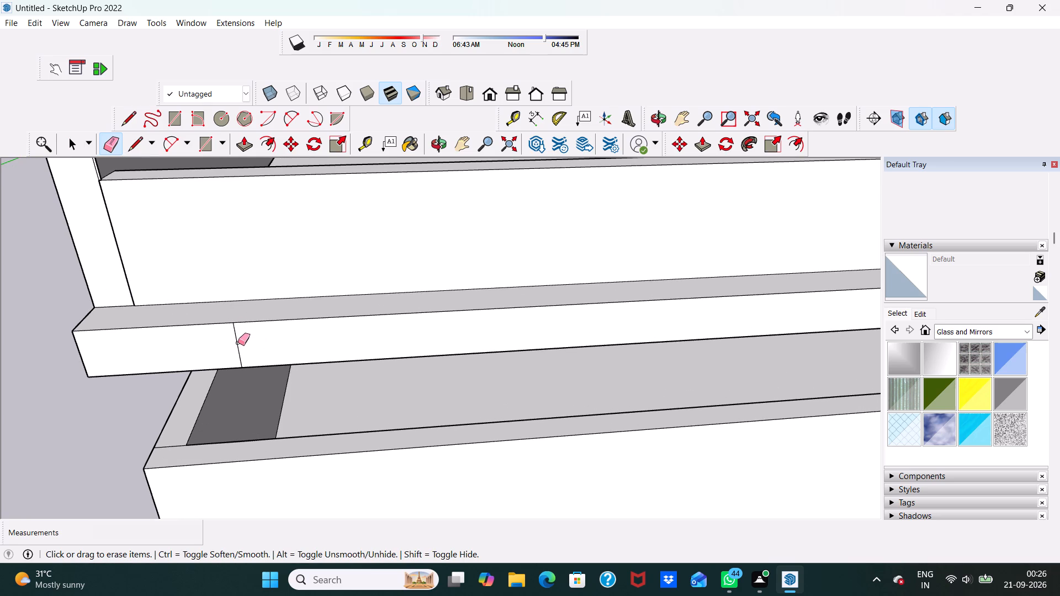
left_click(238, 344)
Erase the short seam edge crossing the underside of the slab ledge near the corner.
middle_click_drag(236, 352, 263, 184)
scroll(264, 184, "up", 1)
scroll(299, 323, "up", 5)
scroll(282, 298, "down", 1)
scroll(260, 299, "up", 5)
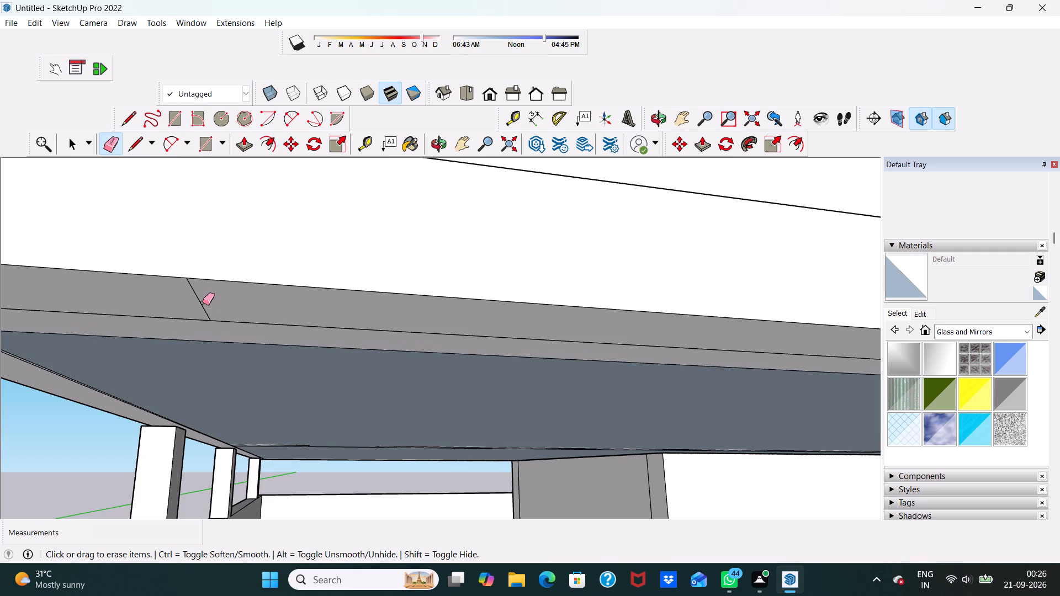
left_click(203, 302)
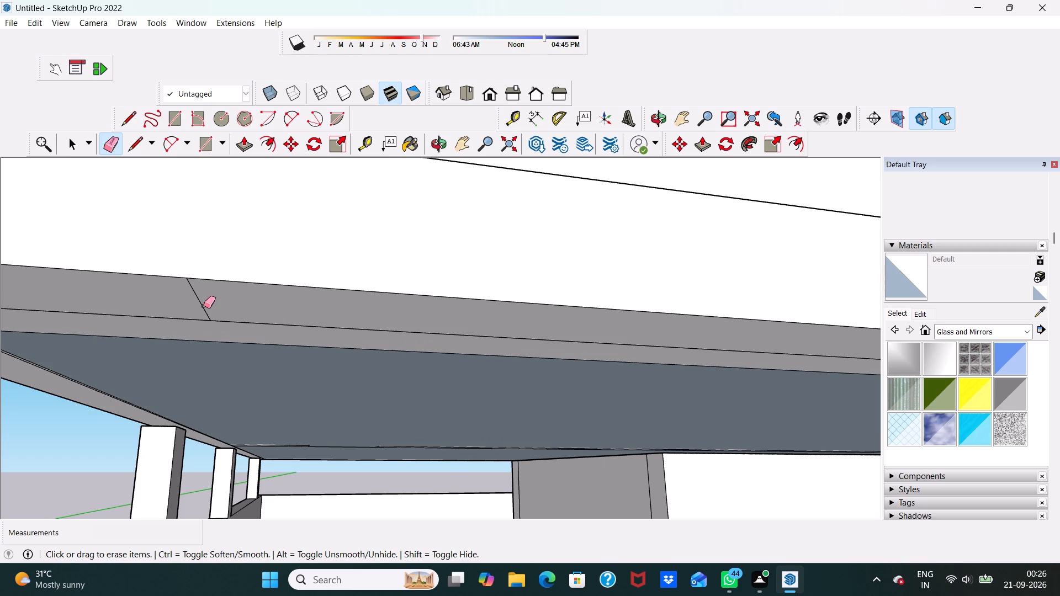
left_click(204, 306)
Erase the two short leftover edges where the slab underside strips meet at the building's corner.
scroll(204, 304, "down", 18)
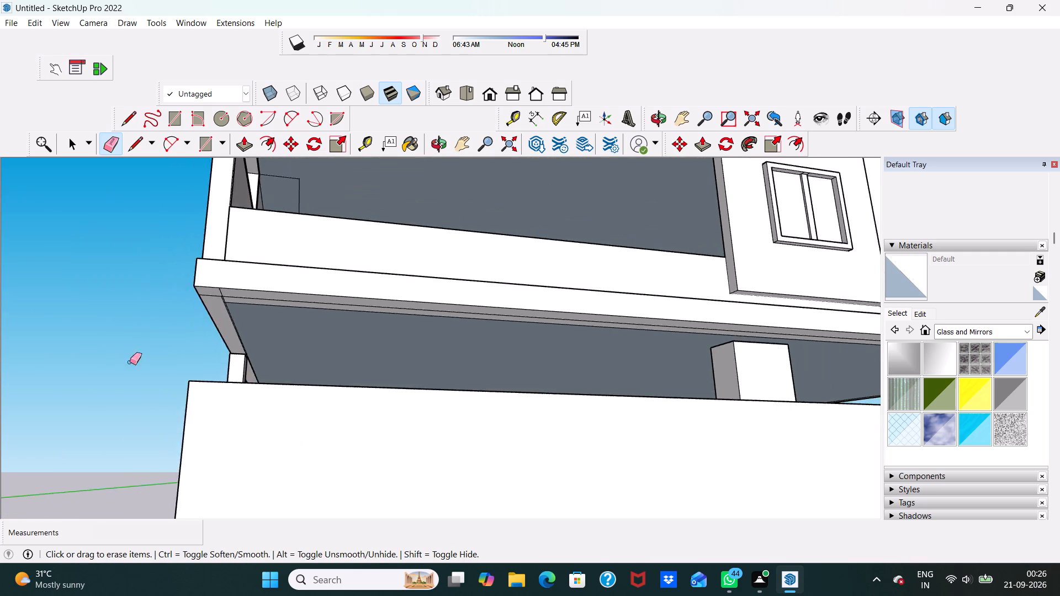
scroll(109, 366, "up", 6)
scroll(173, 349, "up", 2)
scroll(146, 322, "down", 8)
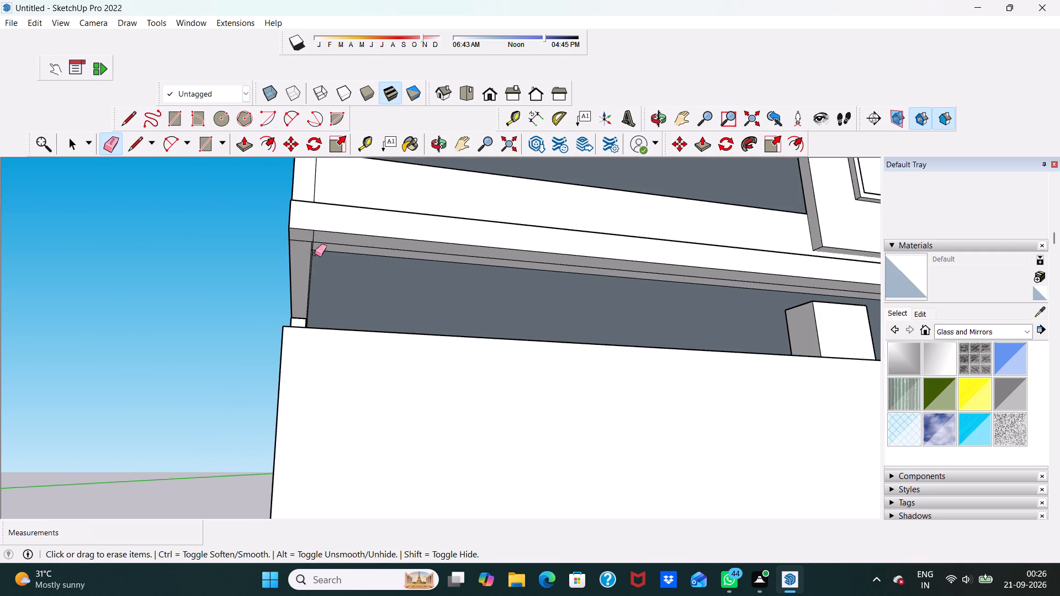
scroll(315, 247, "up", 11)
left_click(306, 235)
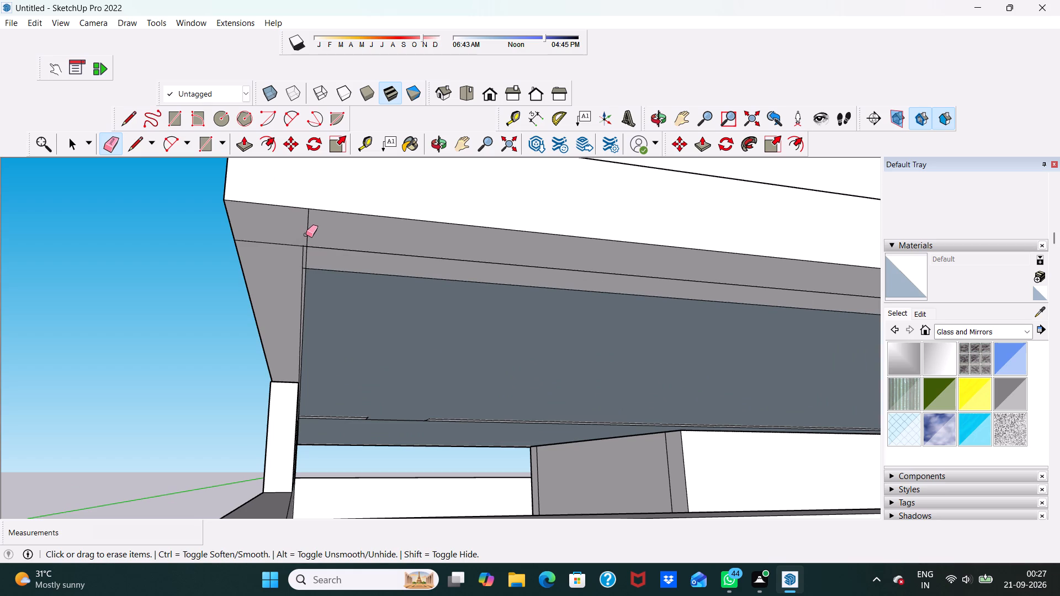
left_click(308, 233)
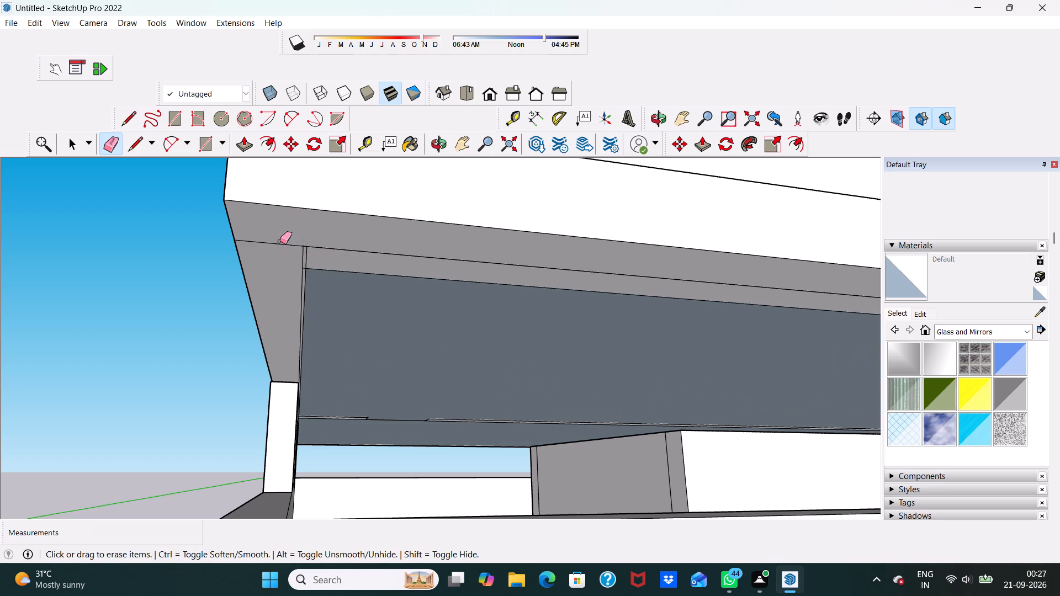
left_click(279, 243)
Erase the long inner edge along the slab underside and the outline edges of the thin strip at its corner.
scroll(318, 252, "up", 8)
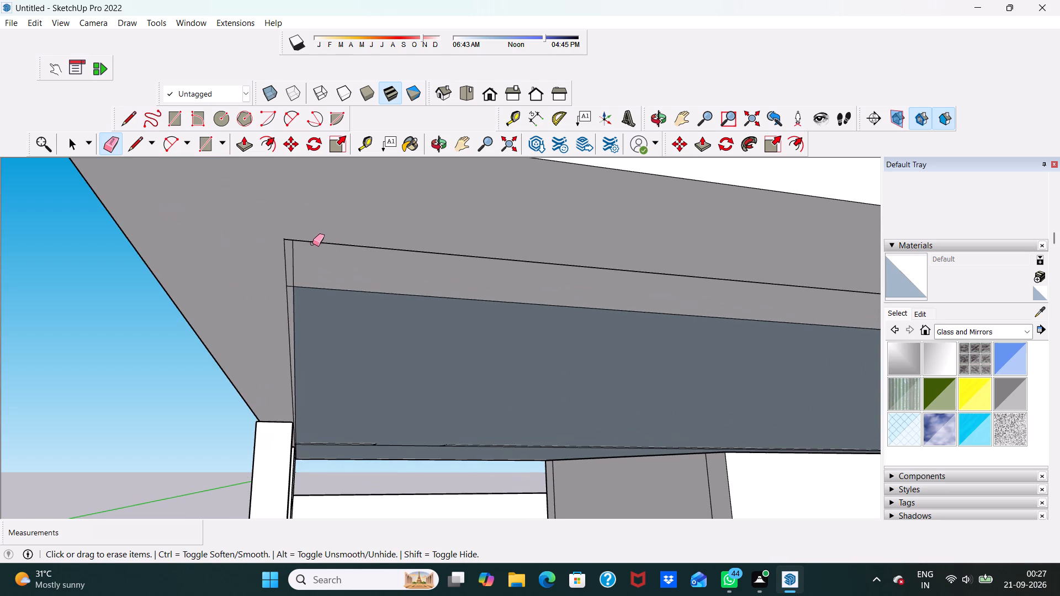
left_click(315, 242)
scroll(295, 265, "up", 4)
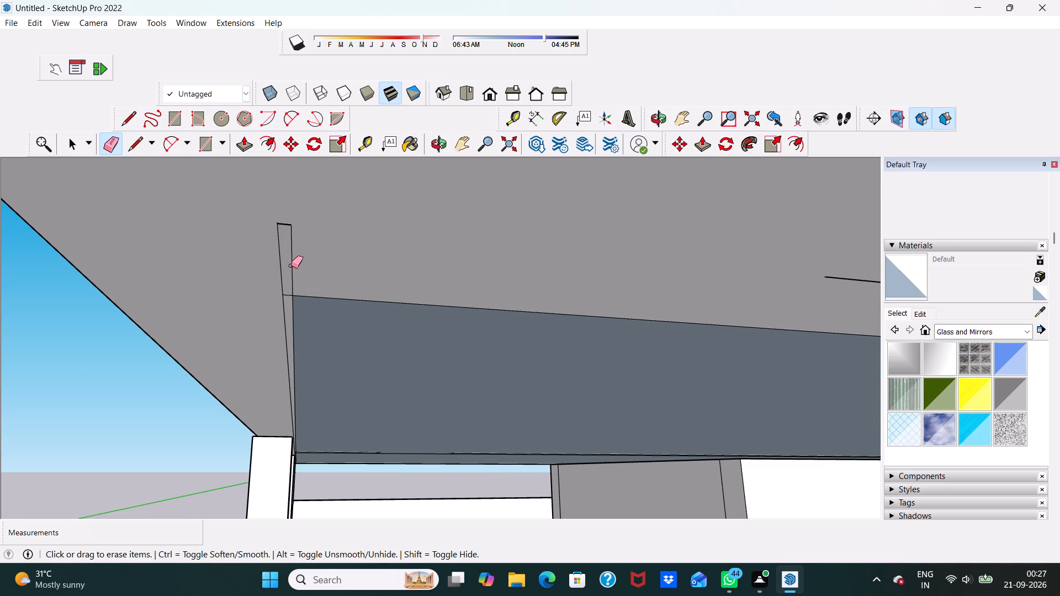
left_click(291, 265)
left_click(280, 269)
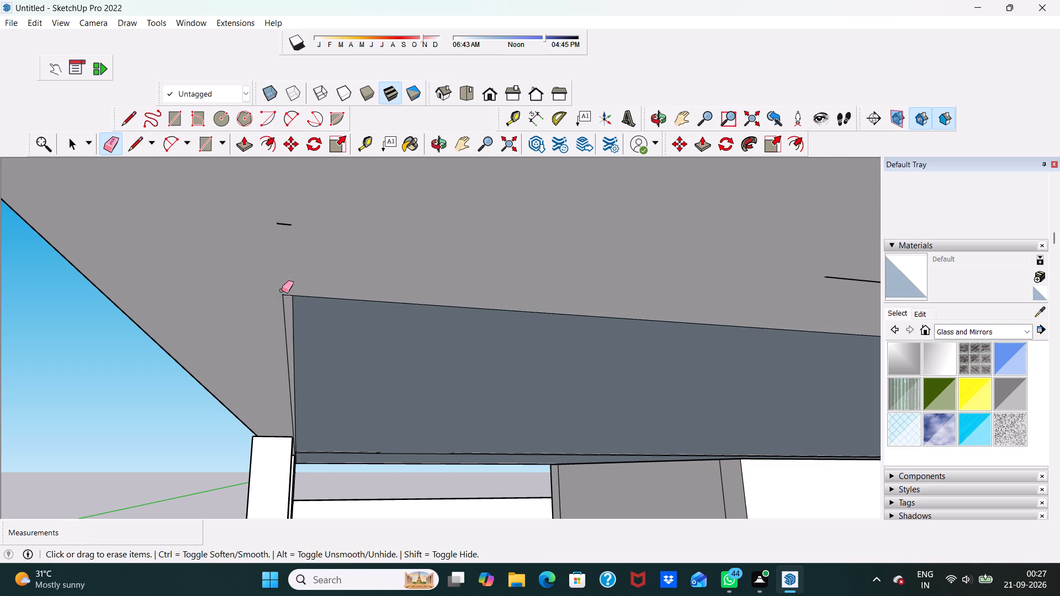
left_click(286, 295)
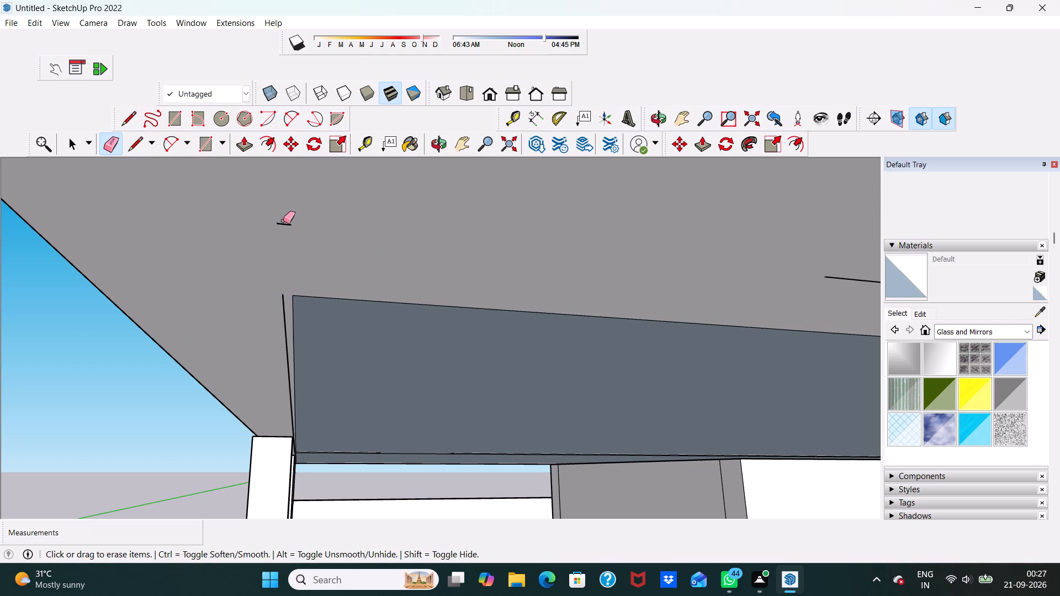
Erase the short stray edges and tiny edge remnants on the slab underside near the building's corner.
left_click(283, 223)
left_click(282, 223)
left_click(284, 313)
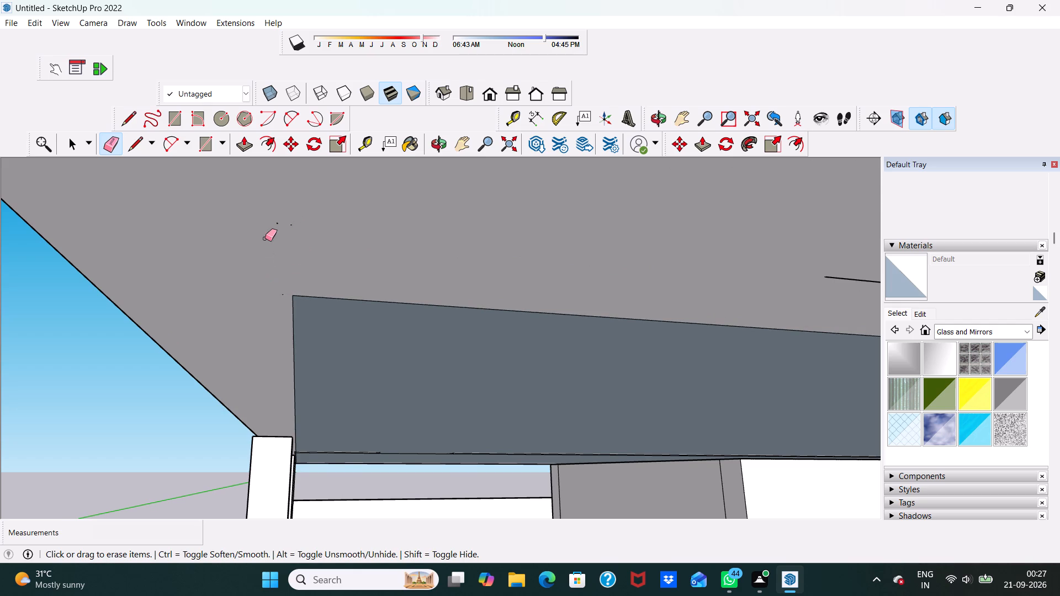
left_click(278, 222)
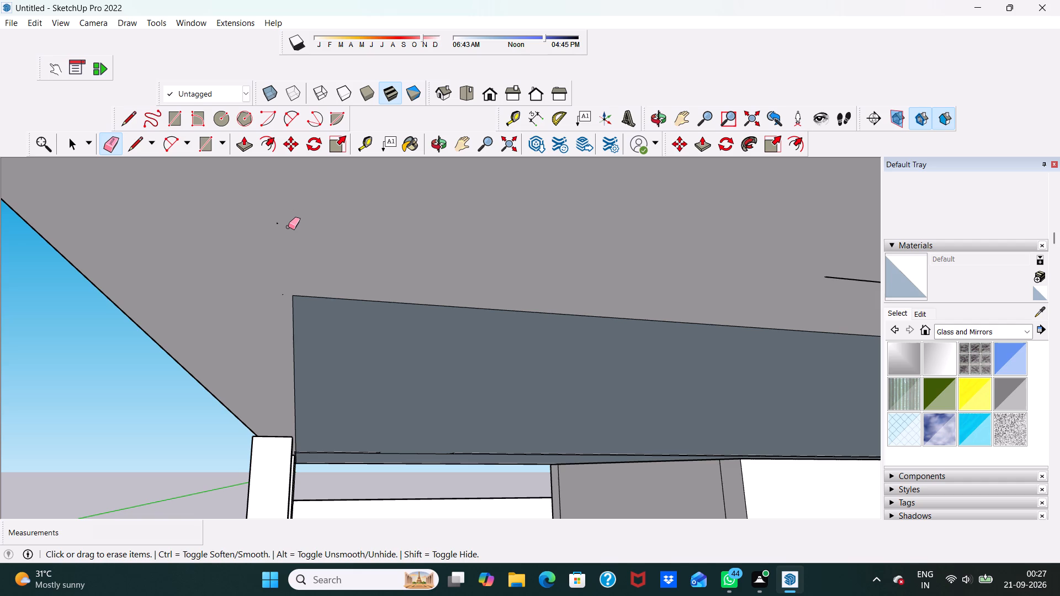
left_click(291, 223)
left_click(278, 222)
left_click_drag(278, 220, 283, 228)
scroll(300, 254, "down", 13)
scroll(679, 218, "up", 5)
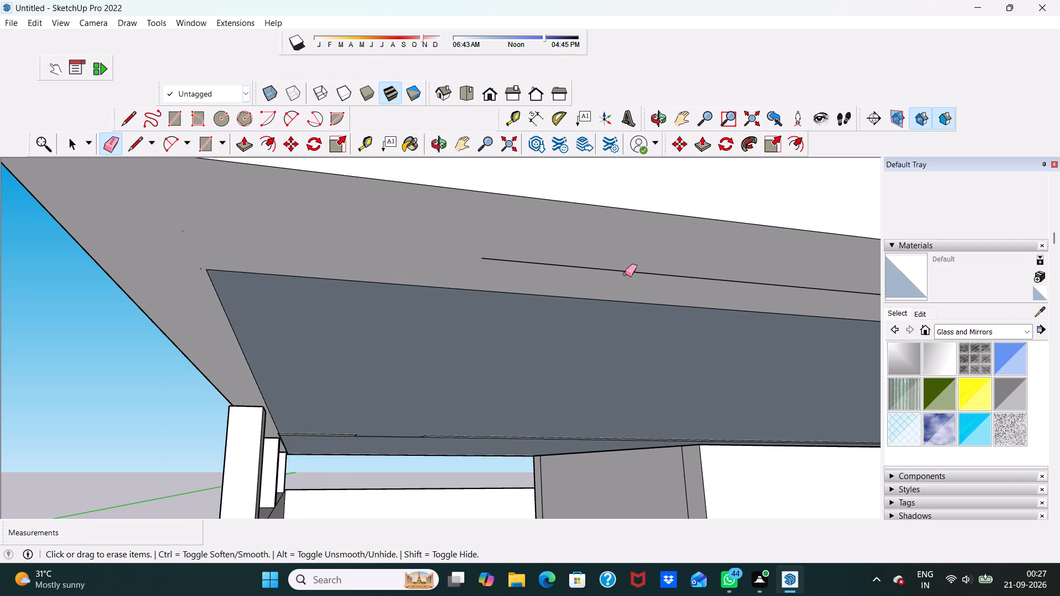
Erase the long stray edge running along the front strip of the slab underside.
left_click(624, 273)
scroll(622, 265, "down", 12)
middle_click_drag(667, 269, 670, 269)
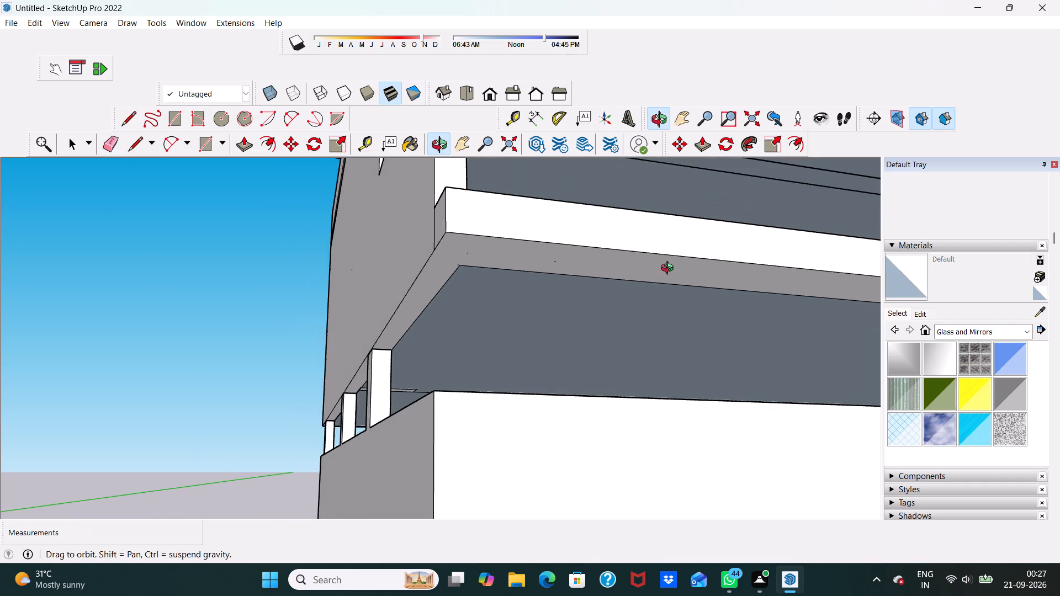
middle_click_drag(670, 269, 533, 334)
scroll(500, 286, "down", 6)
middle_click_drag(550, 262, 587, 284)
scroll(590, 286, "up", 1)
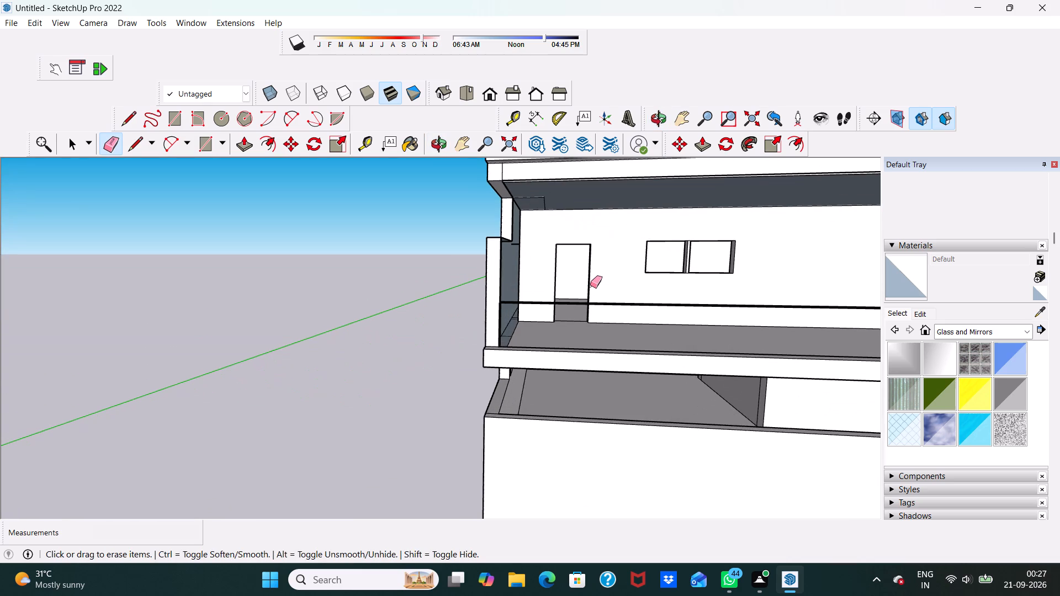
Undo the recent edge erasures back to before the balcony parapet's front face disappeared.
key("ctrl+z")
key("ctrl+z")
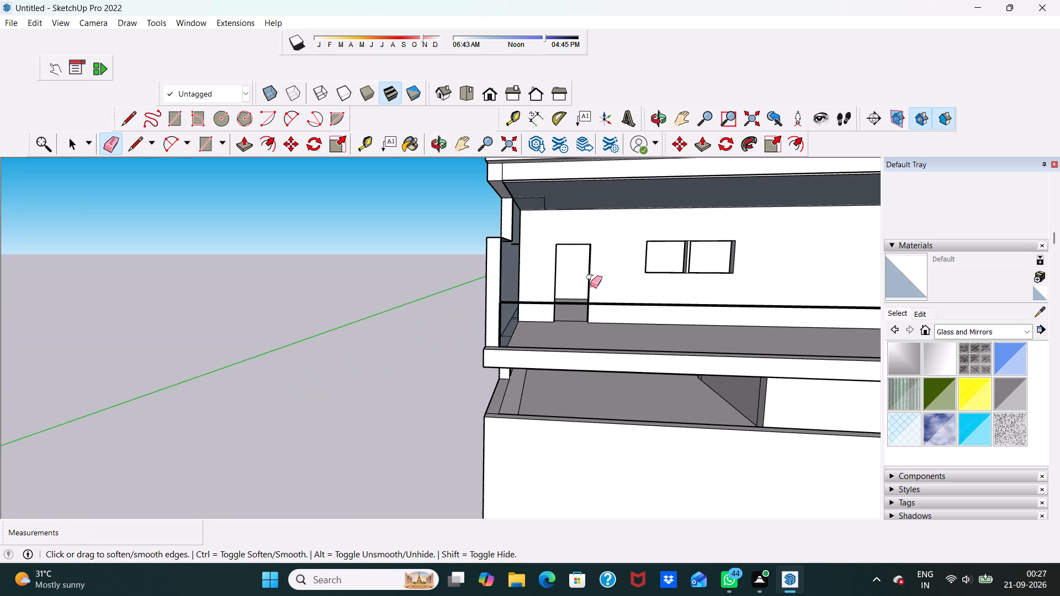
key("ctrl+z")
key("ctrl+z")
key("ctrl+z")
key("ctrl+z")
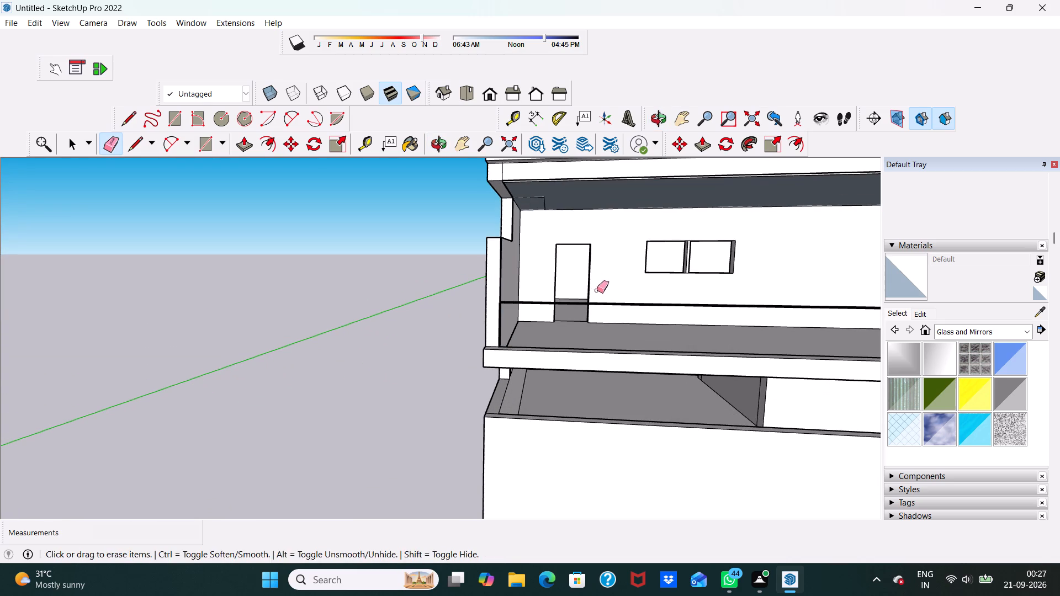
key("ctrl+z")
key("z")
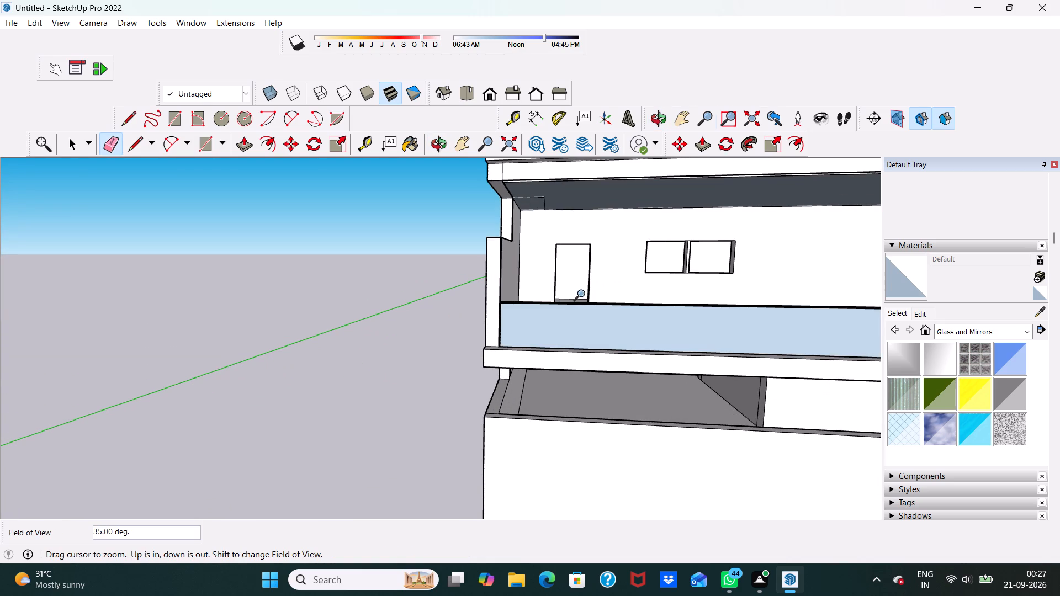
key("ctrl+z")
left_click(584, 294, "ctrl")
key("ctrl+z")
key("ctrl+z")
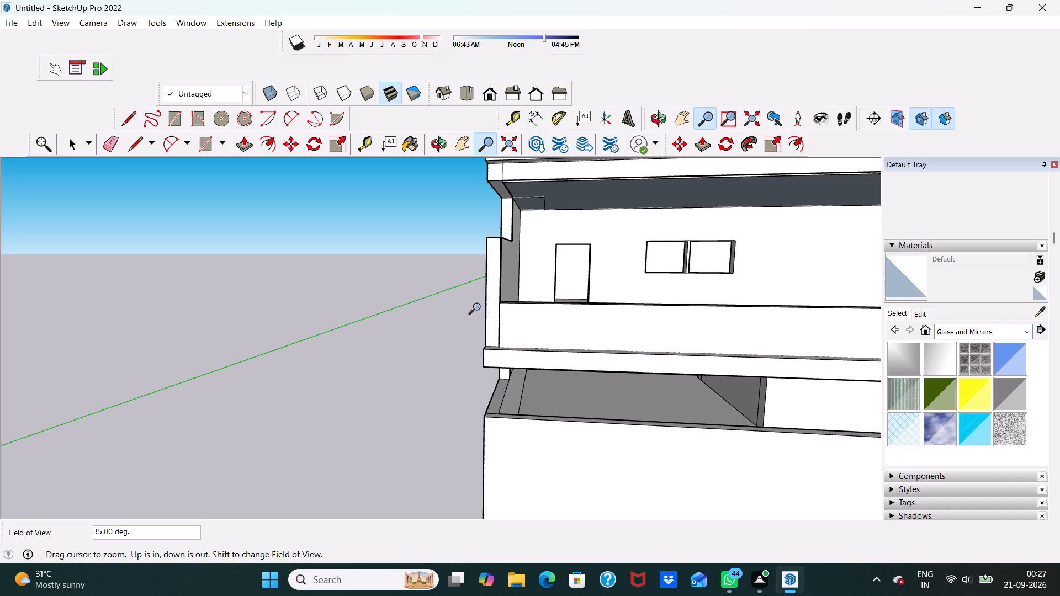
scroll(386, 318, "left", 1)
key("space")
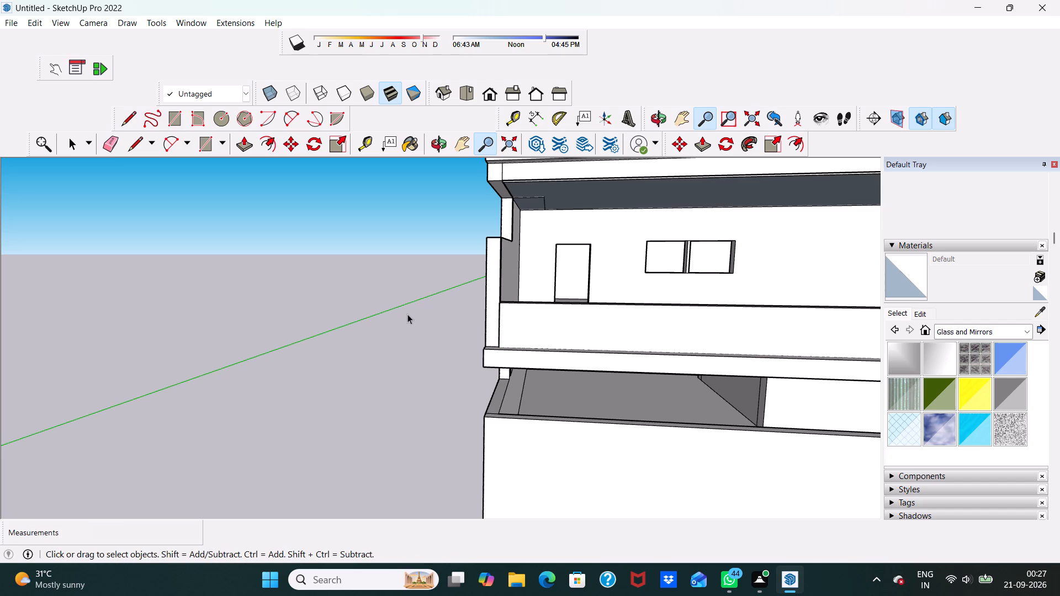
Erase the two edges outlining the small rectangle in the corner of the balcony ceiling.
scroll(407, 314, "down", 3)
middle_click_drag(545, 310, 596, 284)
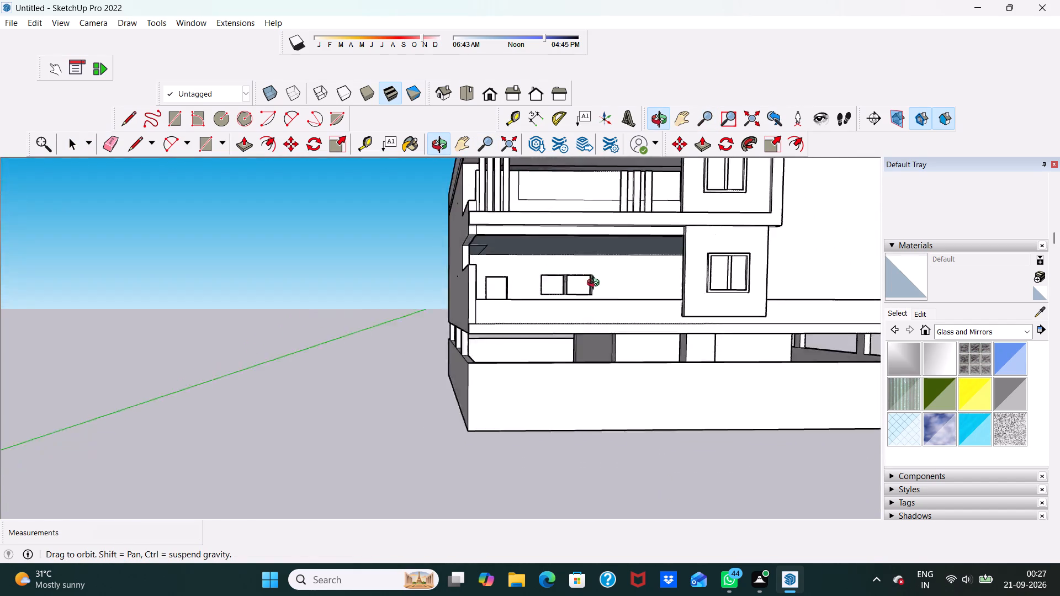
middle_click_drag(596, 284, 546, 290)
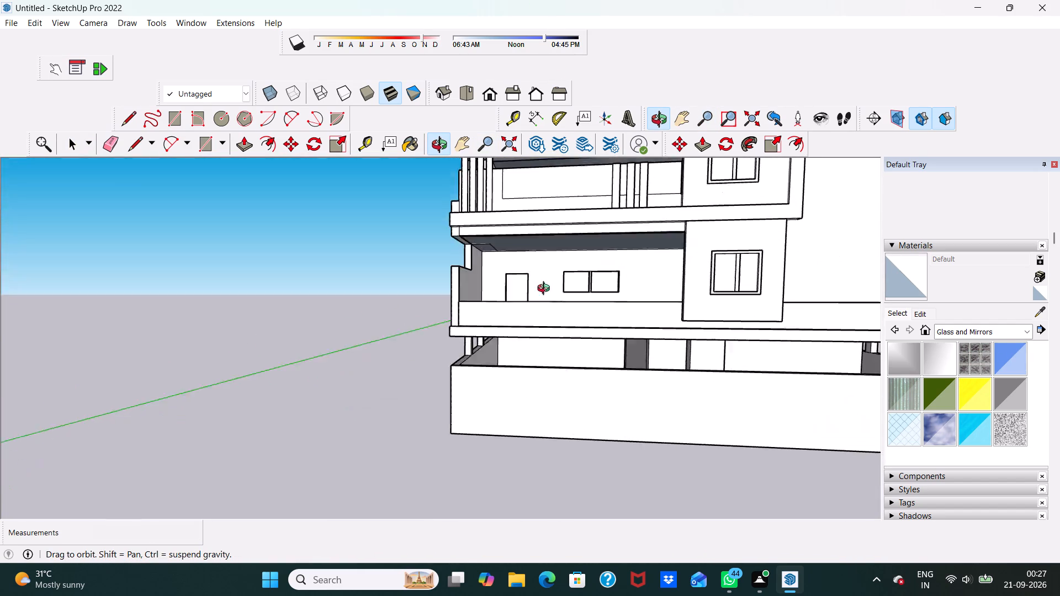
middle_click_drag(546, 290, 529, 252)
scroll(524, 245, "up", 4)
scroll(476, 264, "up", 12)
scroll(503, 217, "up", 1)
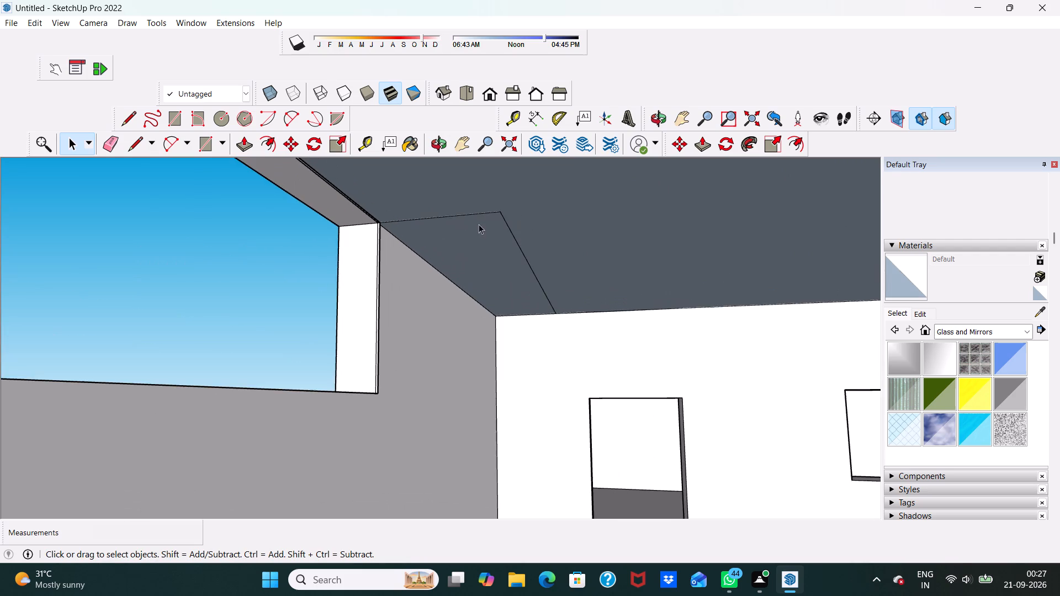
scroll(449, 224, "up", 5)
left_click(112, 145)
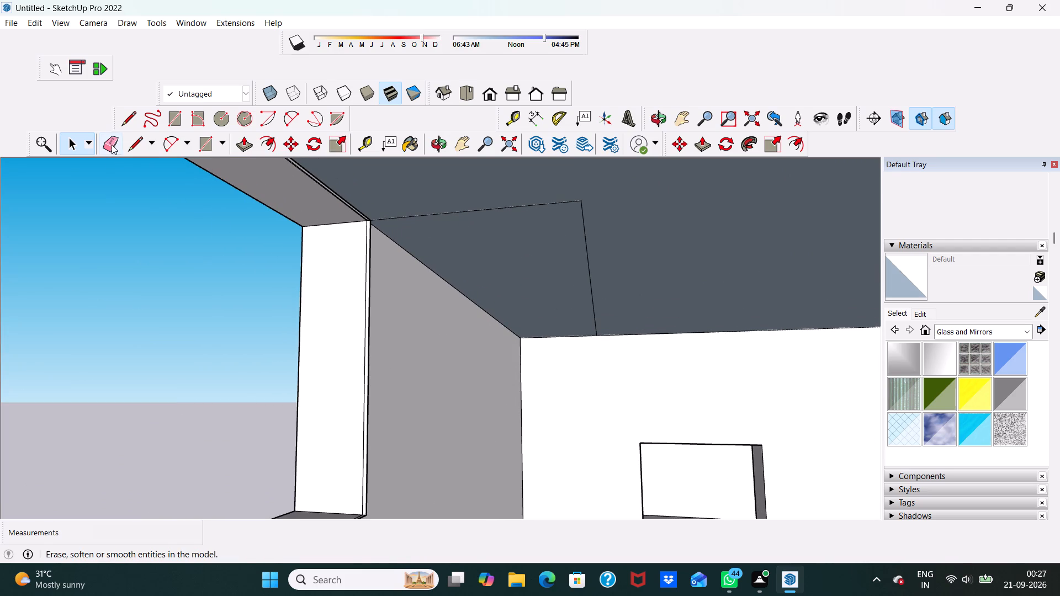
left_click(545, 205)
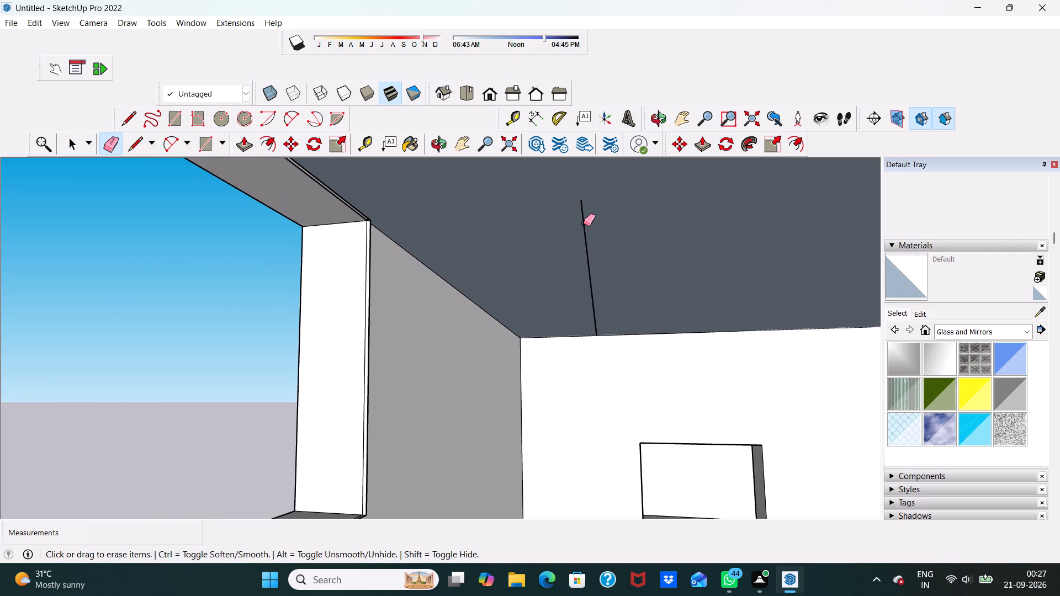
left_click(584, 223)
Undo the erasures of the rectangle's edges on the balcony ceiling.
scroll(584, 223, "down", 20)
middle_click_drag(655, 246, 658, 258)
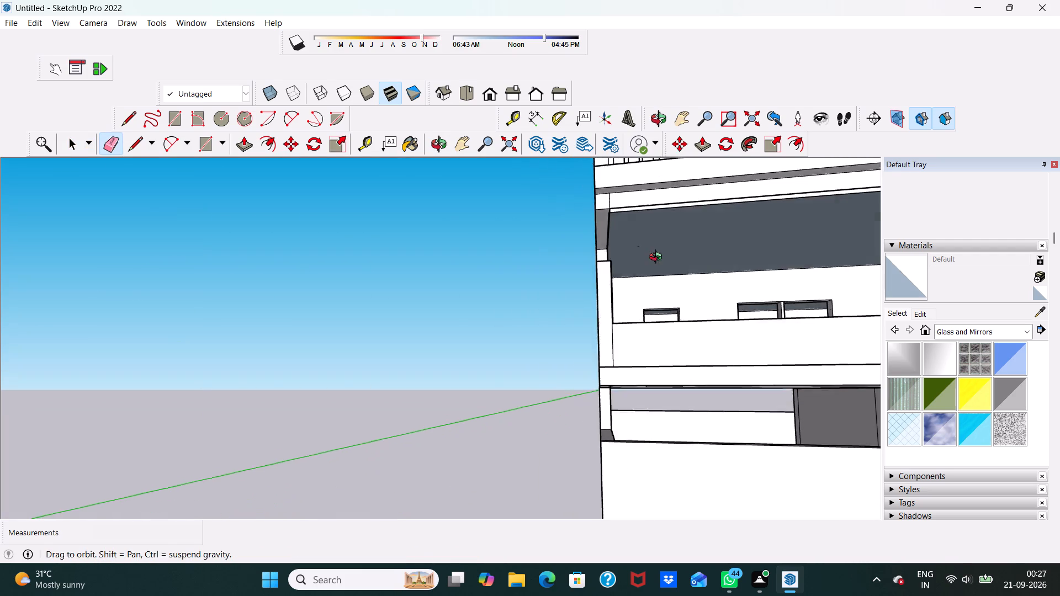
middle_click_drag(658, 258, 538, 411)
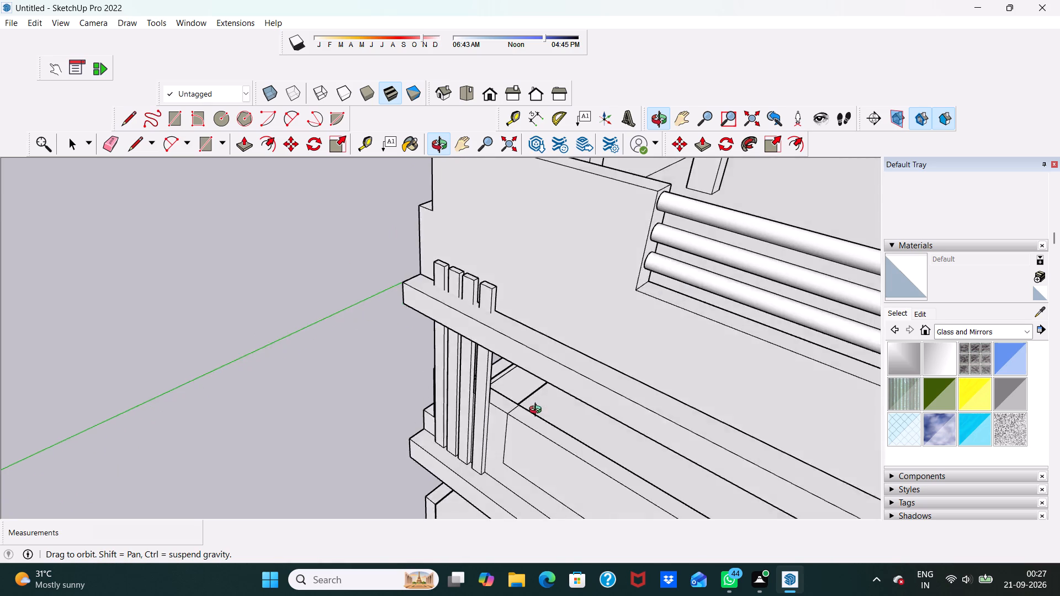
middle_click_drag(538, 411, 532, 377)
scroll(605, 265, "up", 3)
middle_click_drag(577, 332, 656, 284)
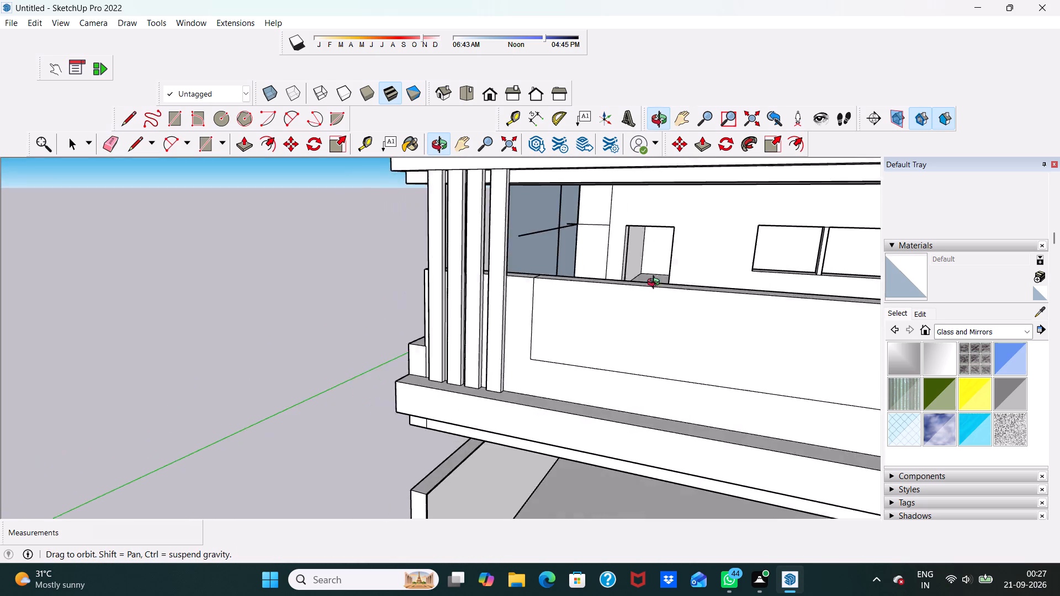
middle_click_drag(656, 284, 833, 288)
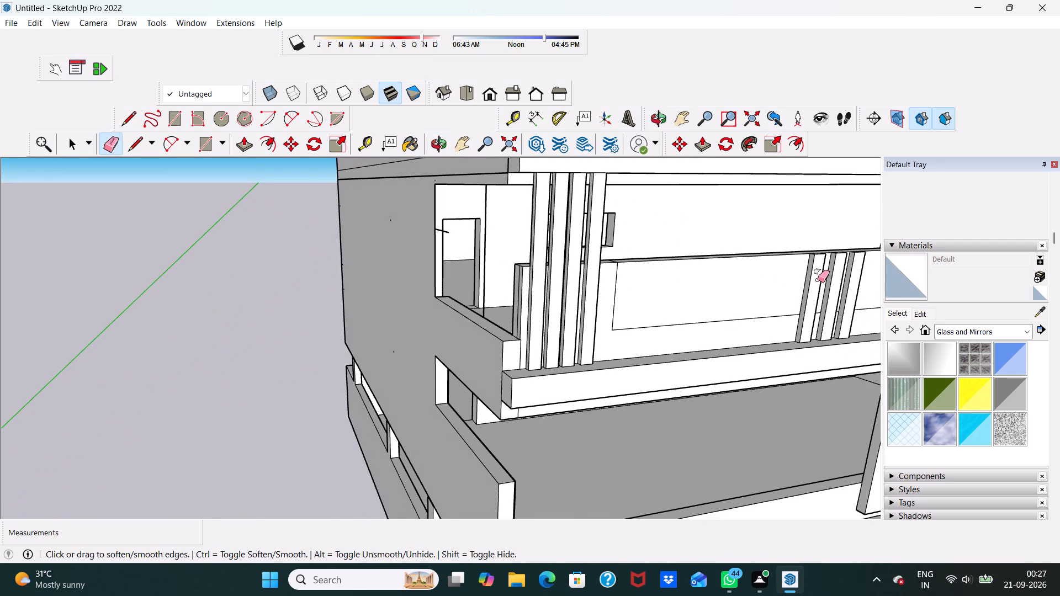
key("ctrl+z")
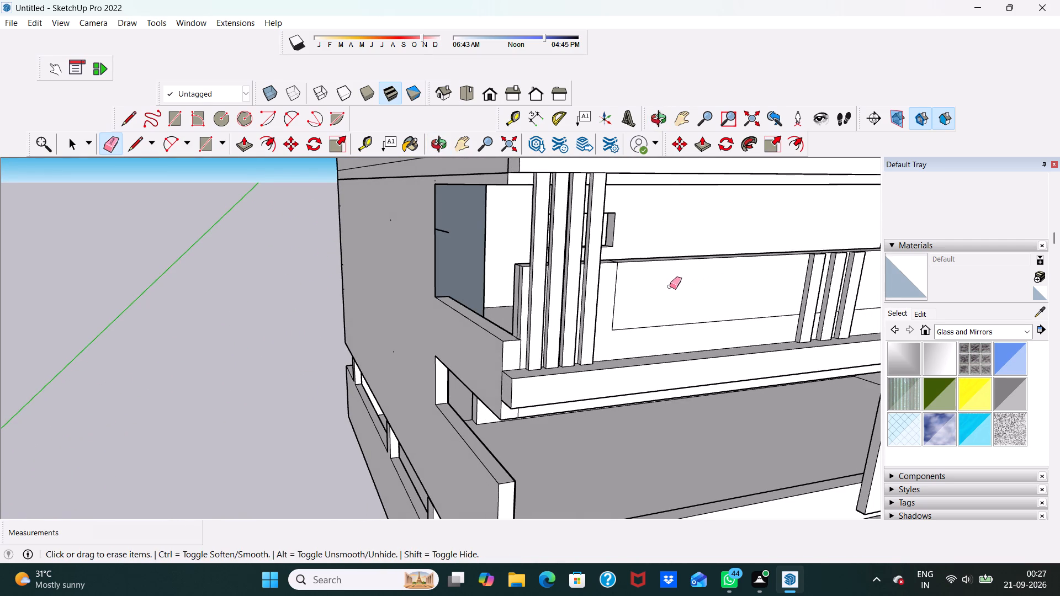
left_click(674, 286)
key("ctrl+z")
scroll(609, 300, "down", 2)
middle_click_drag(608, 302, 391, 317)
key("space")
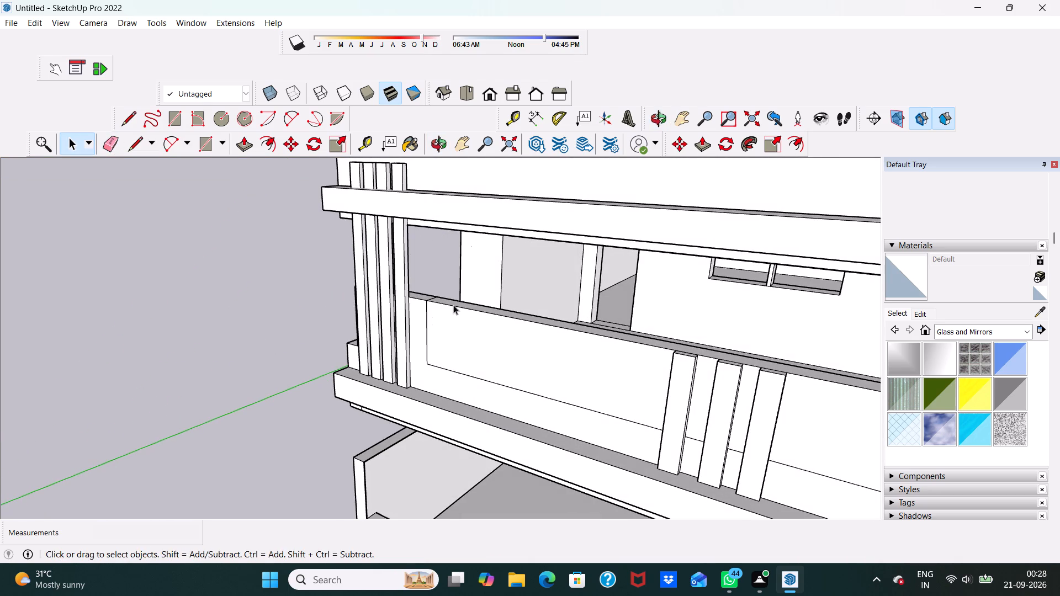
Erase the inner threshold edge and the floor-line edge across the doorway behind the balcony.
middle_click_drag(455, 305, 574, 329)
scroll(560, 290, "up", 5)
scroll(453, 291, "up", 5)
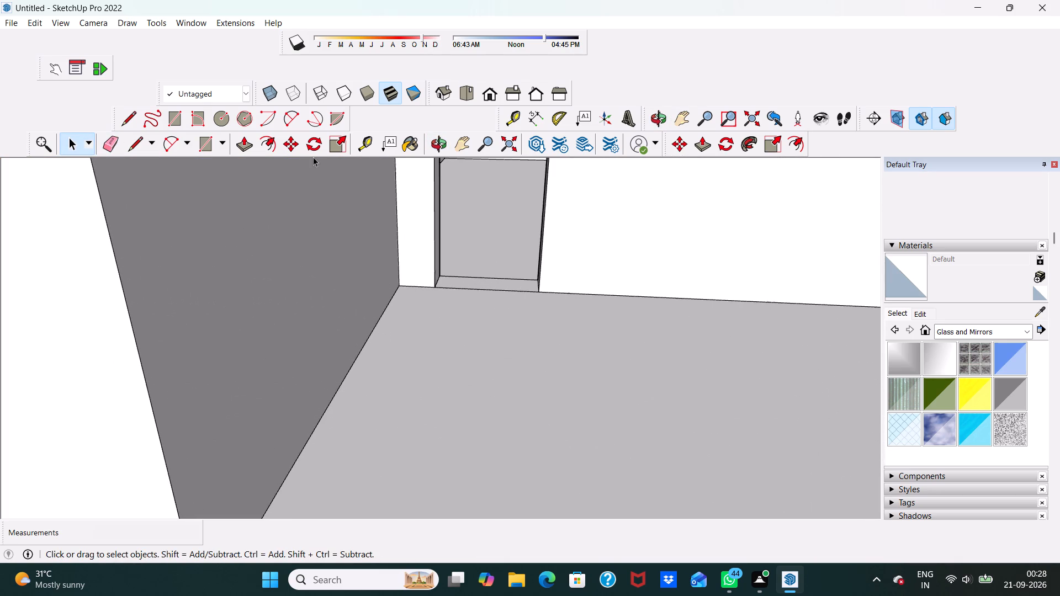
left_click(117, 143)
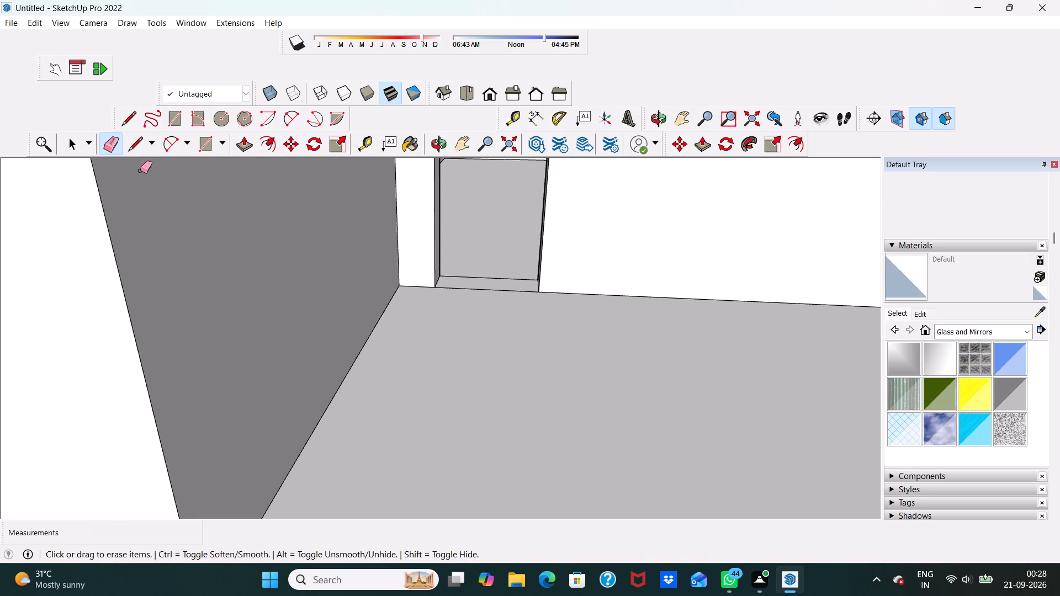
scroll(562, 276, "up", 2)
scroll(436, 278, "up", 4)
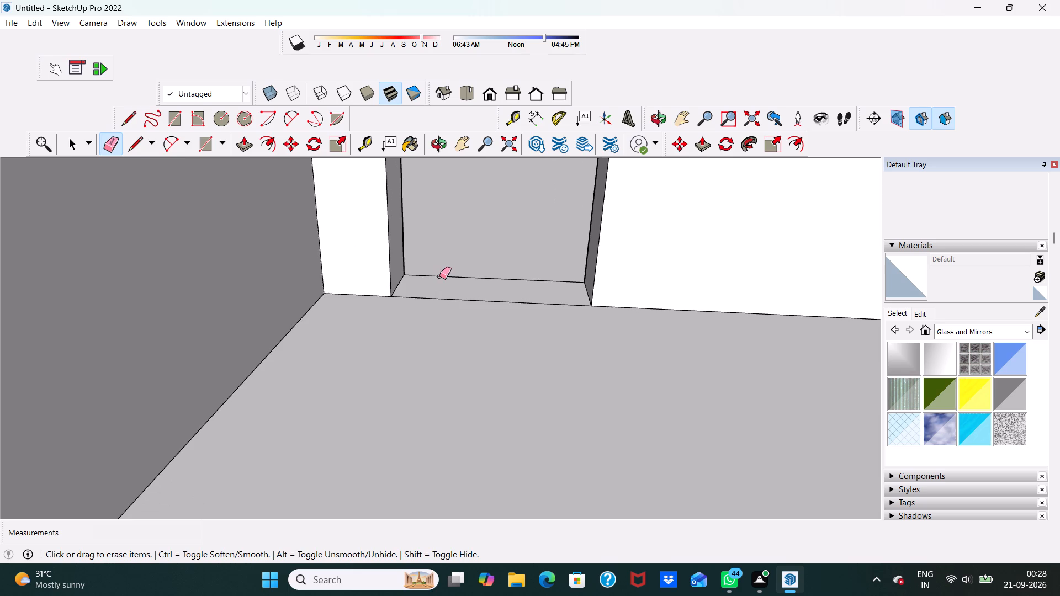
left_click(439, 276)
scroll(548, 283, "down", 6)
middle_click_drag(601, 293, 571, 307)
middle_click(571, 307)
scroll(518, 302, "up", 3)
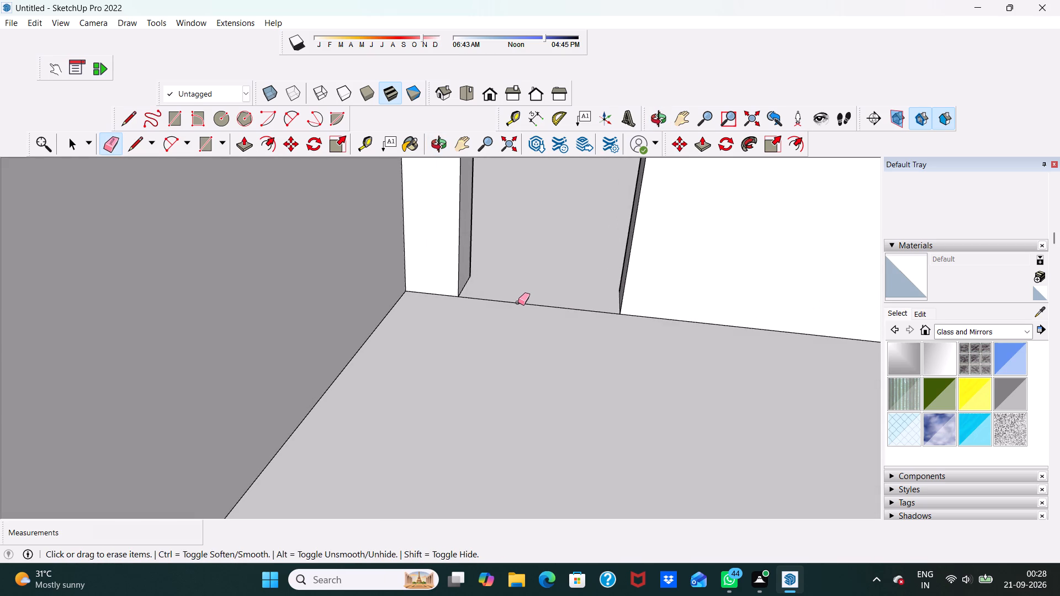
left_click(518, 302)
scroll(539, 297, "down", 8)
middle_click_drag(595, 297, 670, 302)
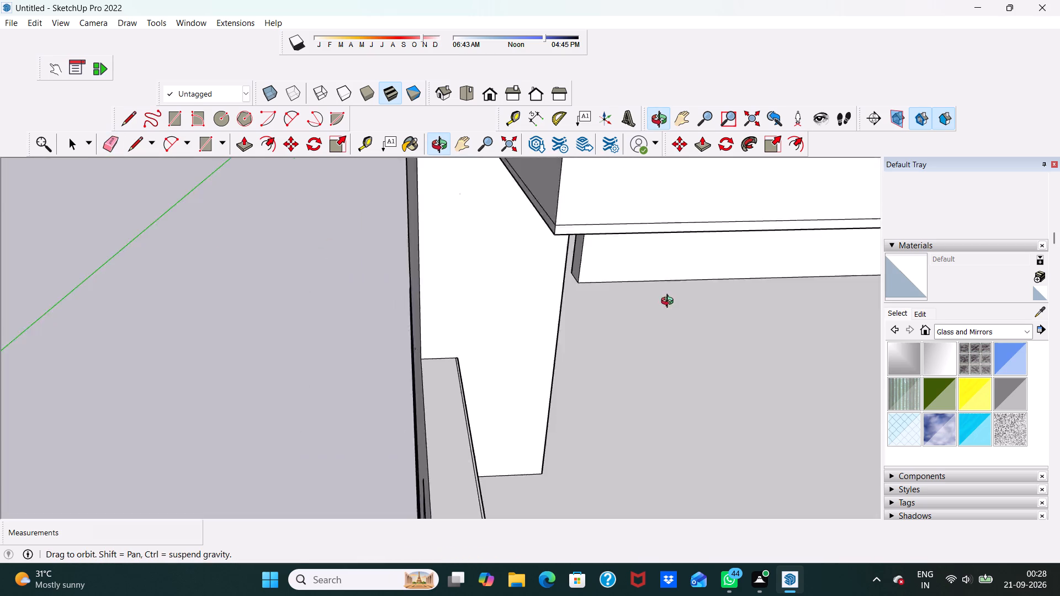
middle_click_drag(670, 302, 595, 285)
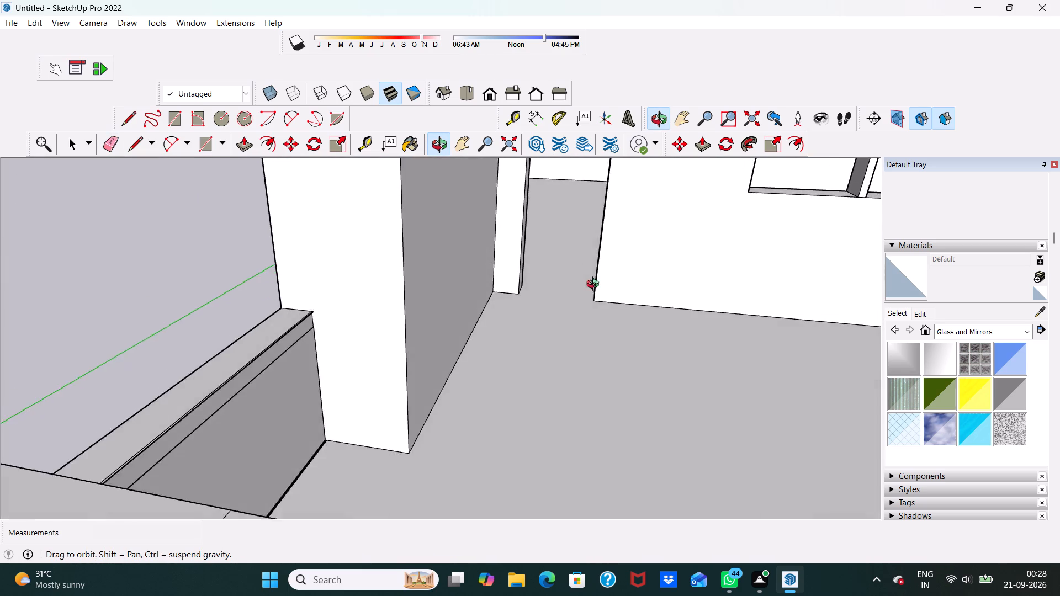
middle_click_drag(595, 285, 600, 274)
Undo the last edge erasure at the balcony doorway.
scroll(597, 263, "down", 1)
key("space")
scroll(599, 274, "down", 8)
middle_click_drag(642, 272, 622, 257)
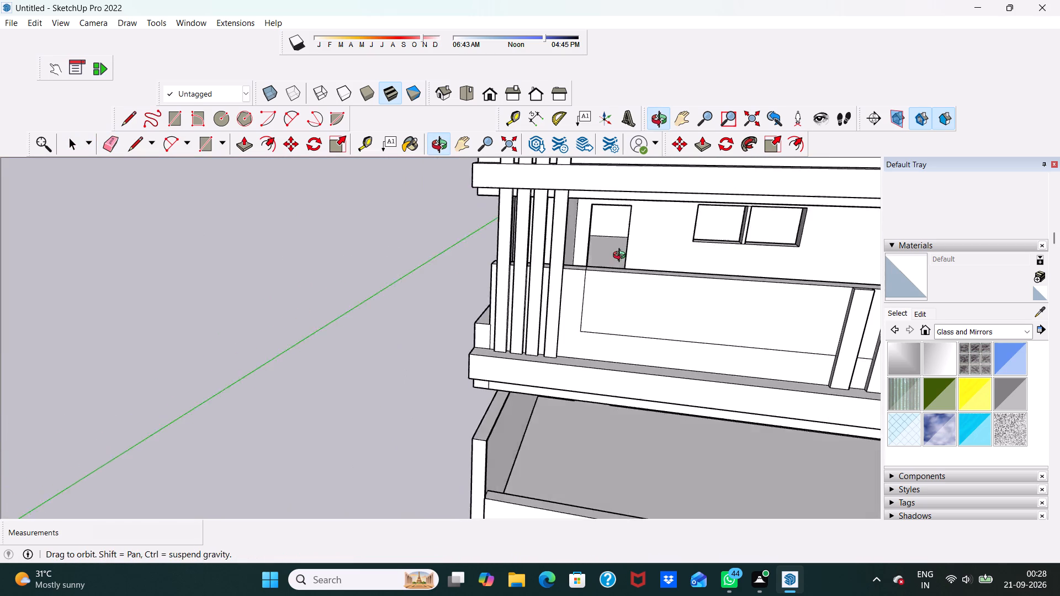
middle_click_drag(622, 257, 652, 241)
scroll(646, 246, "down", 9)
middle_click_drag(681, 312, 662, 311)
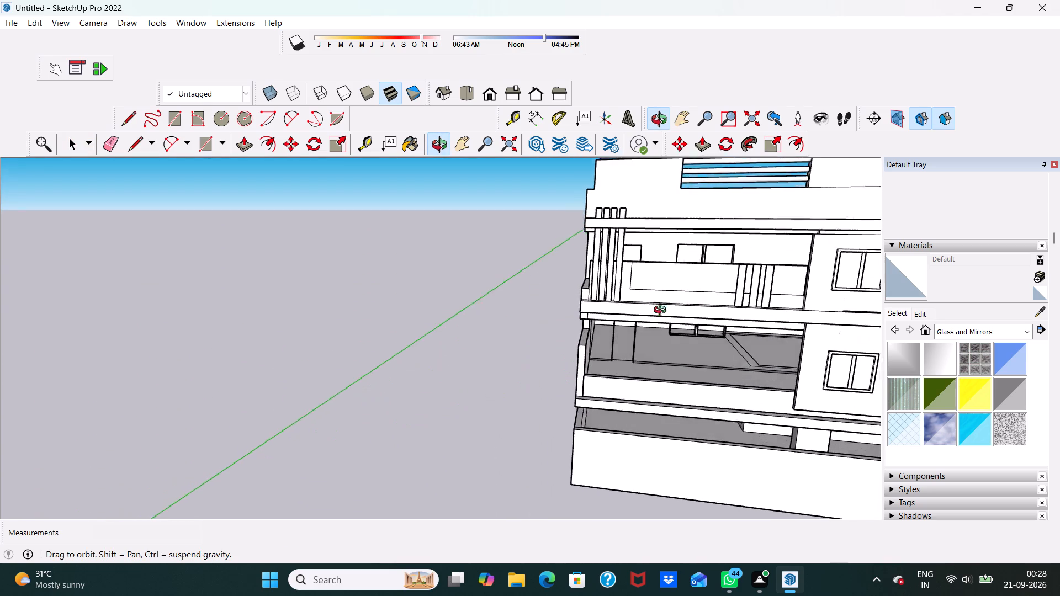
middle_click_drag(662, 311, 664, 315)
left_click(670, 309)
key("ctrl+z")
scroll(674, 302, "down", 4)
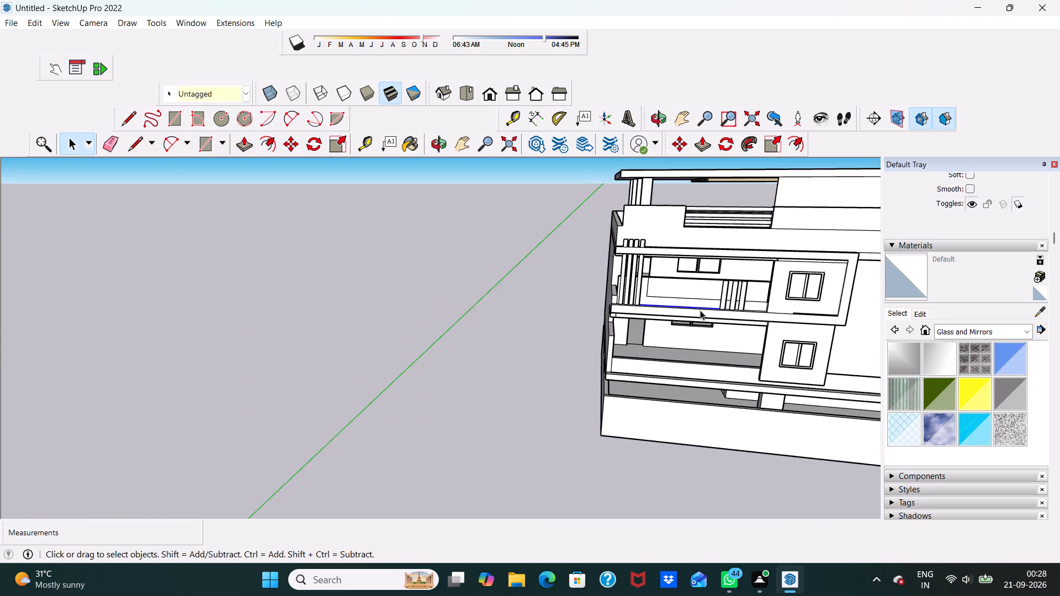
Examine the balconies, front elevation and side wall for missing faces and leftover edges.
middle_click_drag(702, 312, 745, 259)
scroll(724, 268, "up", 6)
scroll(672, 269, "up", 5)
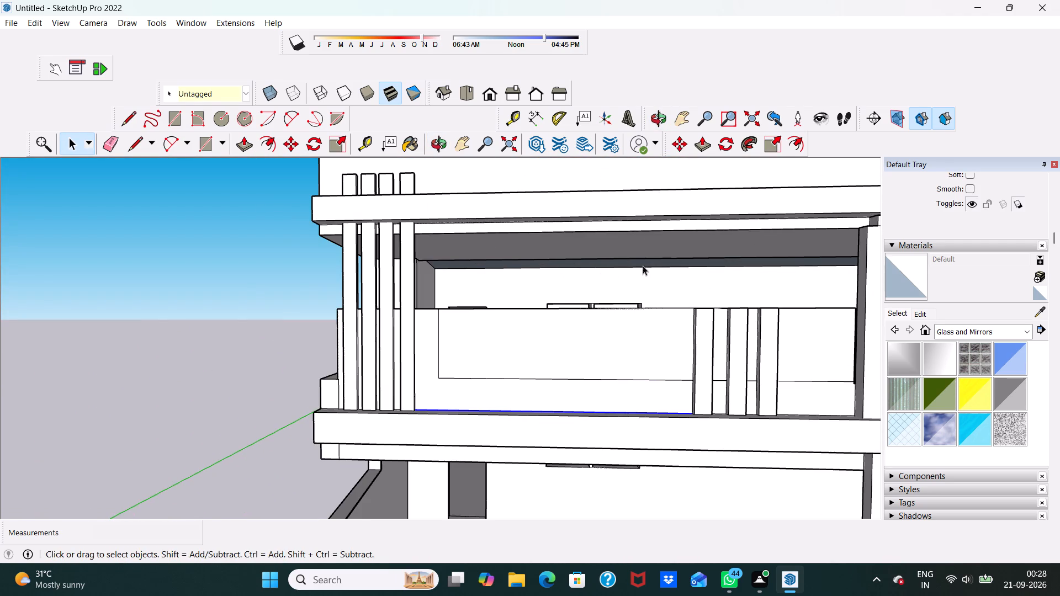
scroll(477, 339, "down", 3)
middle_click_drag(508, 358, 537, 368)
left_click(565, 369)
key("space")
scroll(592, 332, "down", 10)
scroll(674, 100, "down", 4)
left_click(450, 252)
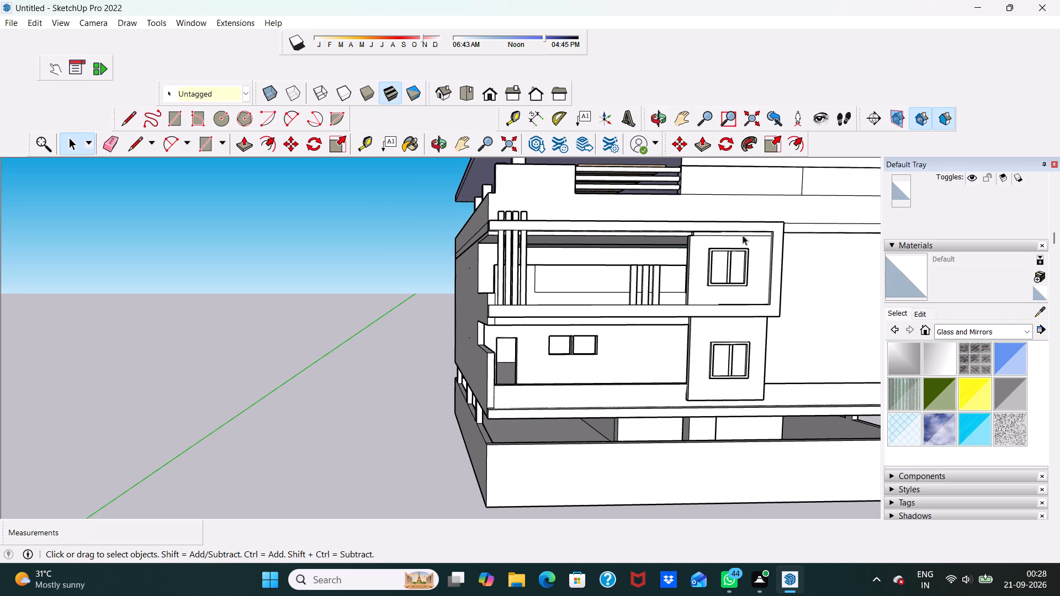
middle_click_drag(743, 235, 873, 264)
scroll(743, 235, "down", 1)
scroll(444, 279, "up", 5)
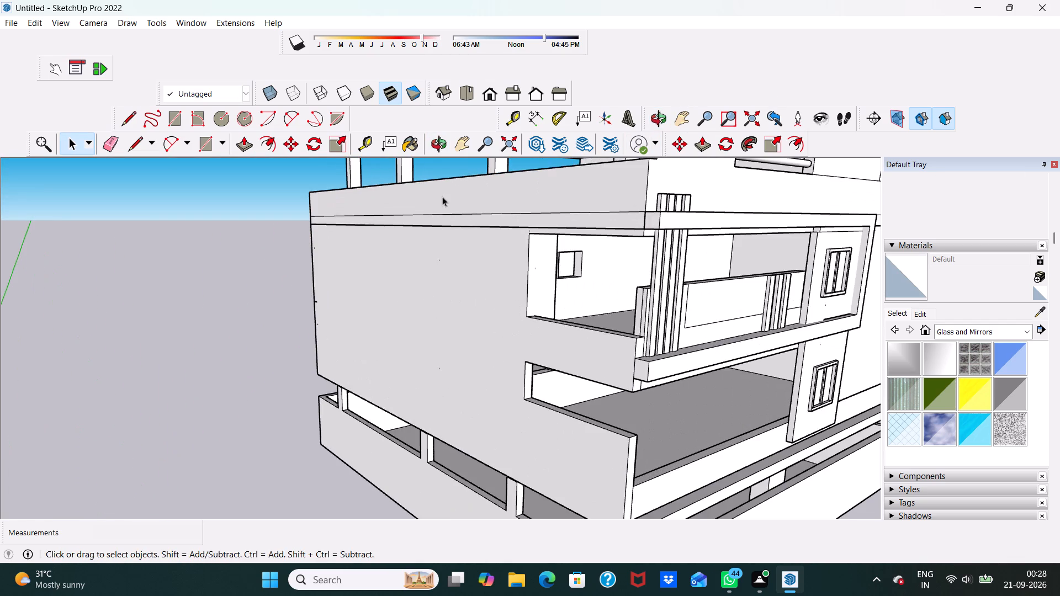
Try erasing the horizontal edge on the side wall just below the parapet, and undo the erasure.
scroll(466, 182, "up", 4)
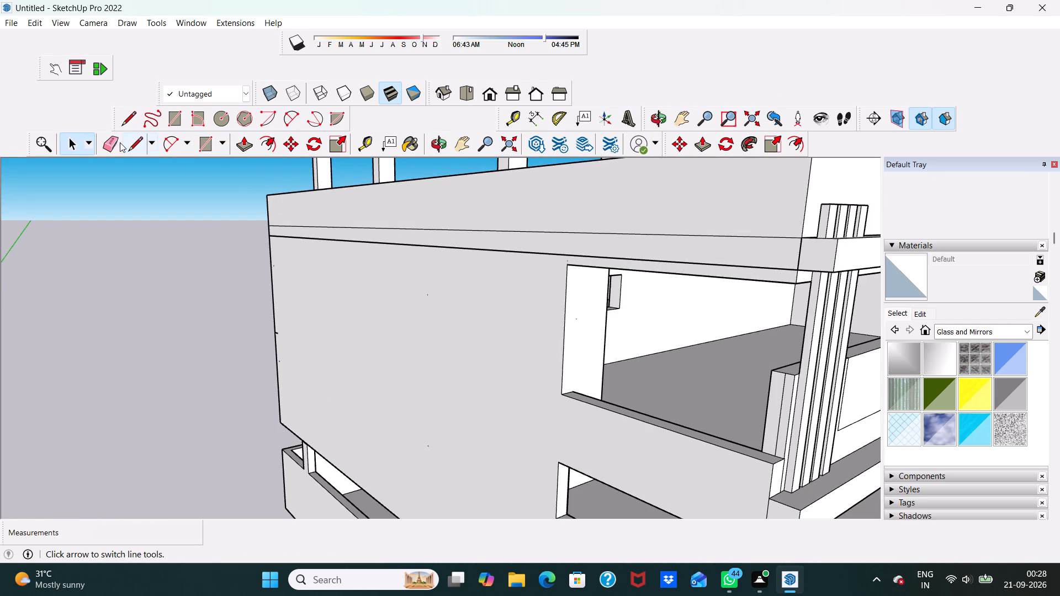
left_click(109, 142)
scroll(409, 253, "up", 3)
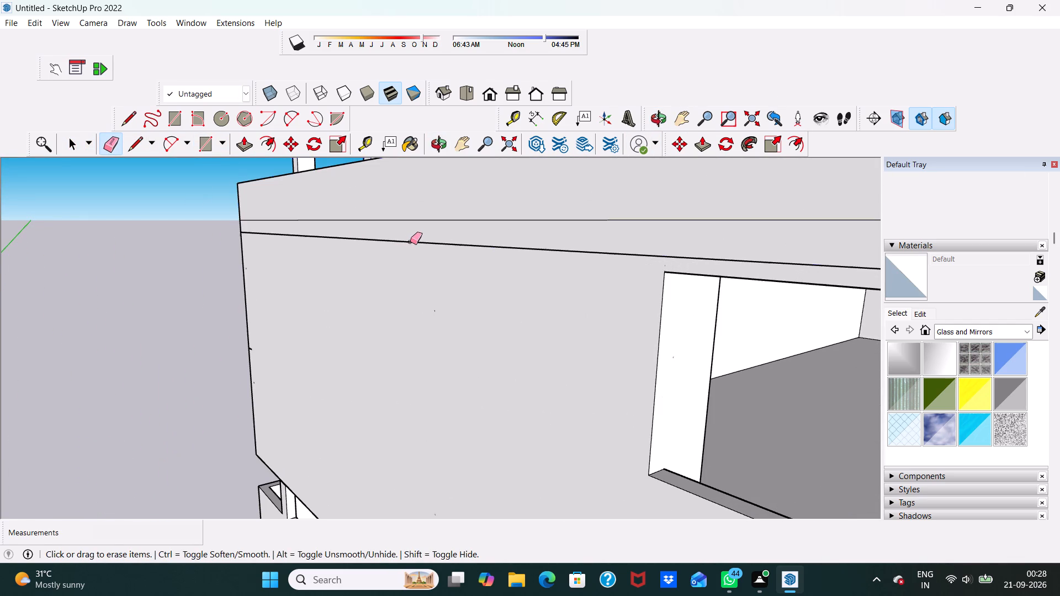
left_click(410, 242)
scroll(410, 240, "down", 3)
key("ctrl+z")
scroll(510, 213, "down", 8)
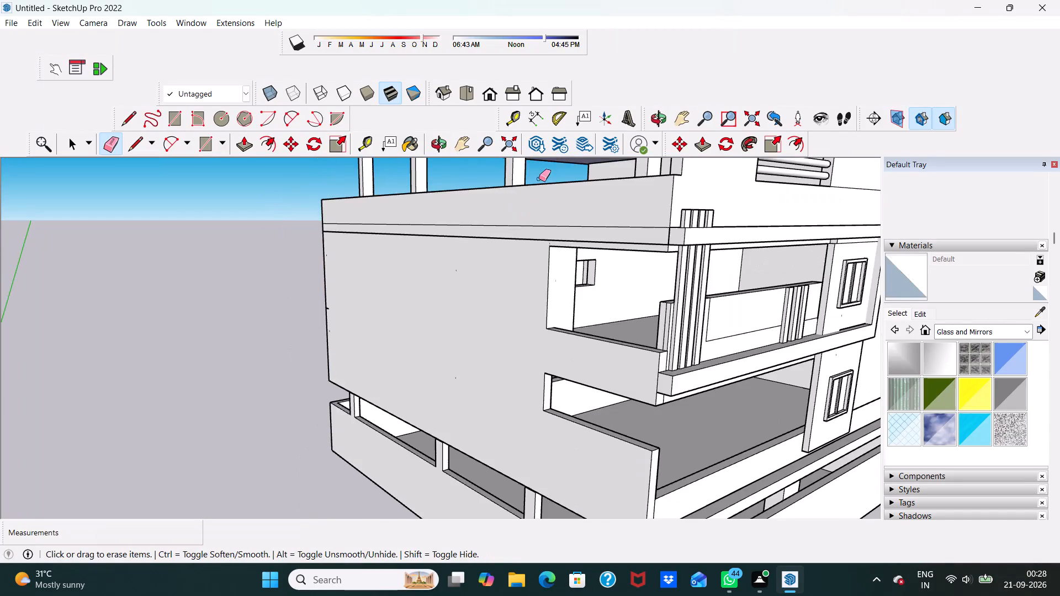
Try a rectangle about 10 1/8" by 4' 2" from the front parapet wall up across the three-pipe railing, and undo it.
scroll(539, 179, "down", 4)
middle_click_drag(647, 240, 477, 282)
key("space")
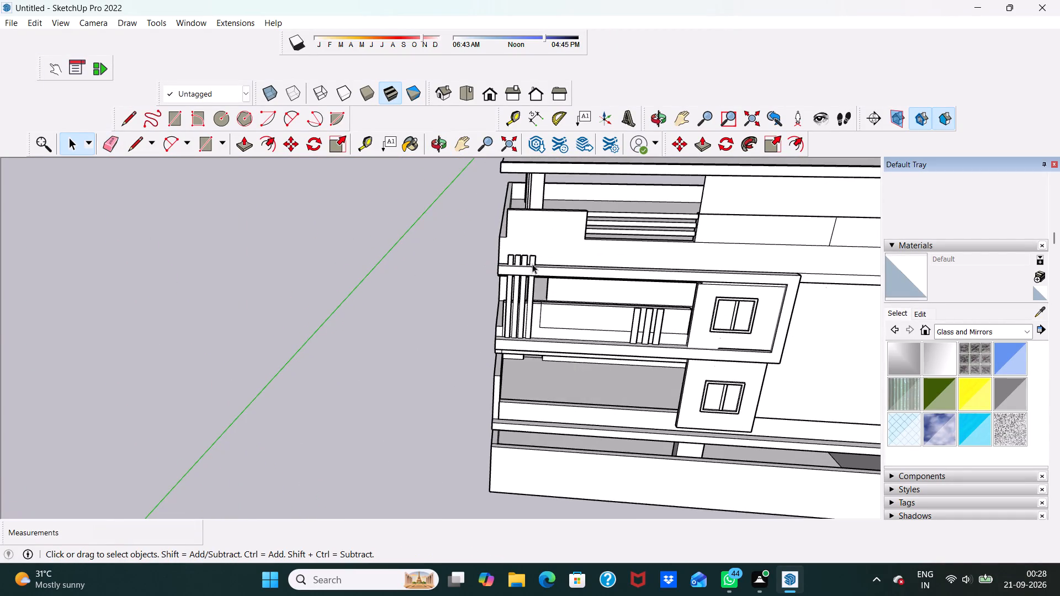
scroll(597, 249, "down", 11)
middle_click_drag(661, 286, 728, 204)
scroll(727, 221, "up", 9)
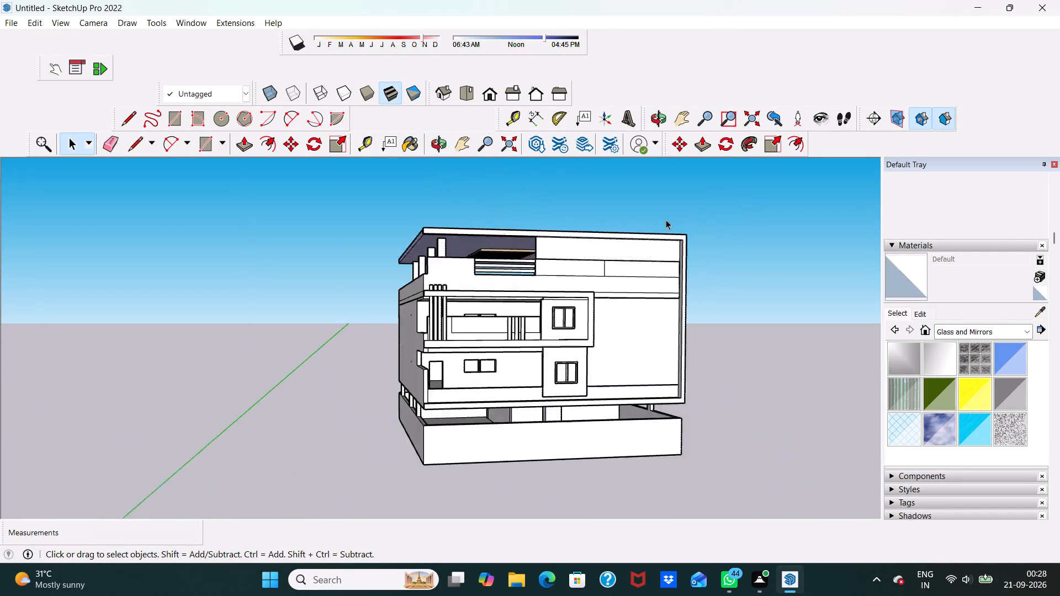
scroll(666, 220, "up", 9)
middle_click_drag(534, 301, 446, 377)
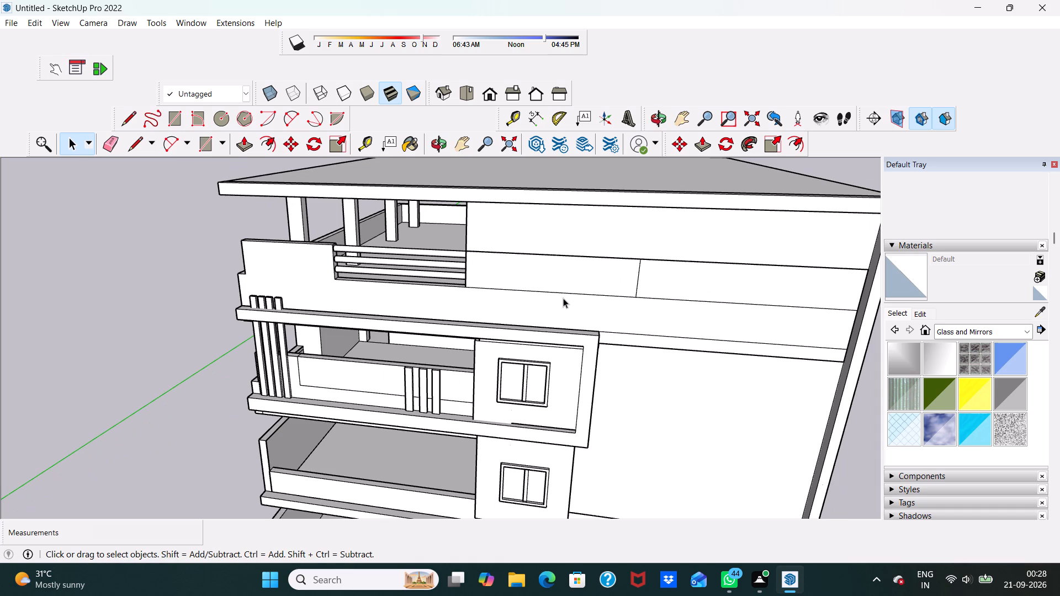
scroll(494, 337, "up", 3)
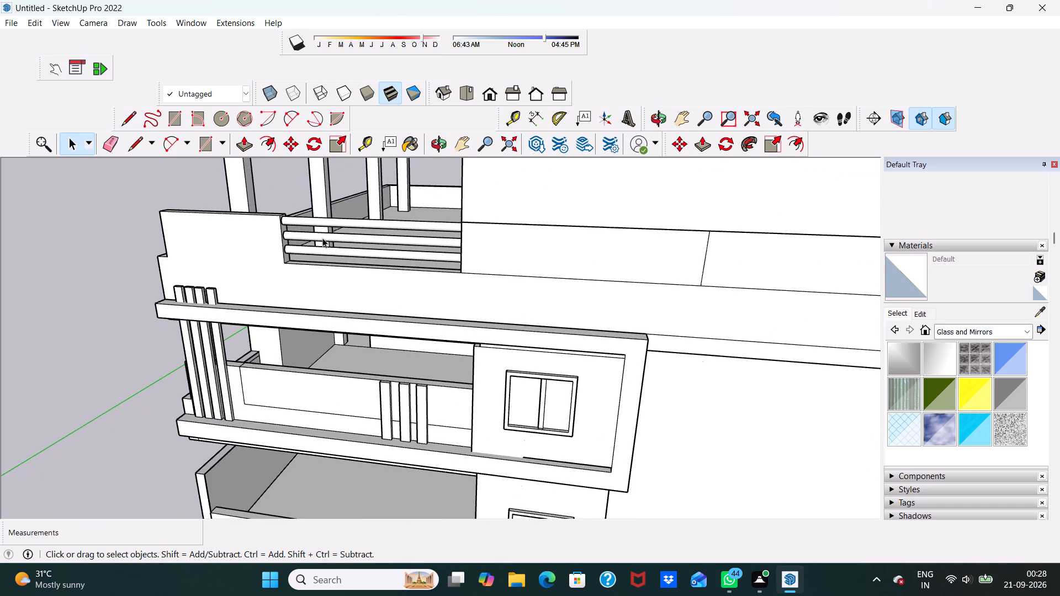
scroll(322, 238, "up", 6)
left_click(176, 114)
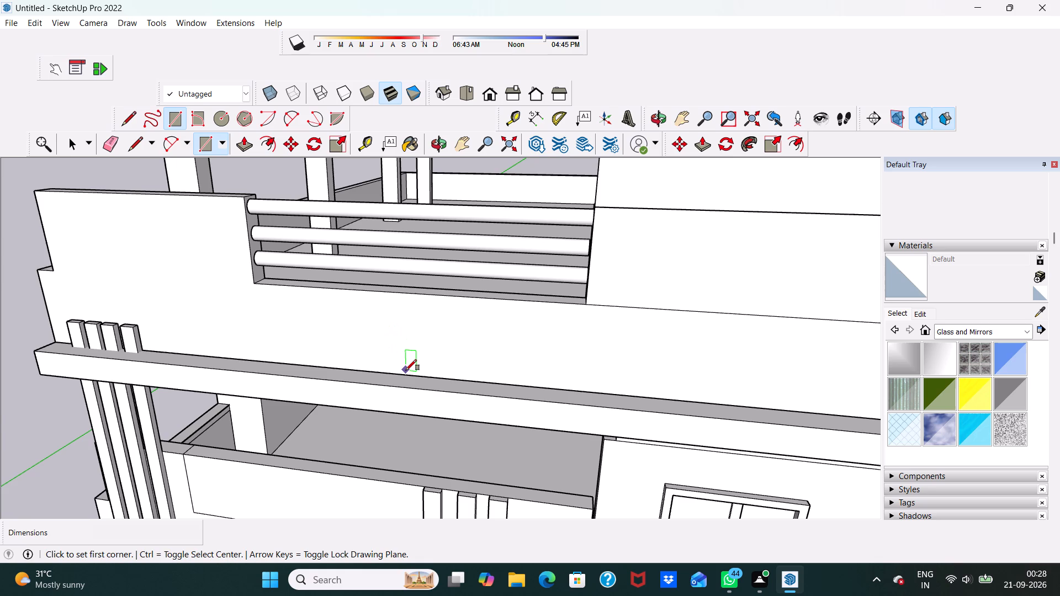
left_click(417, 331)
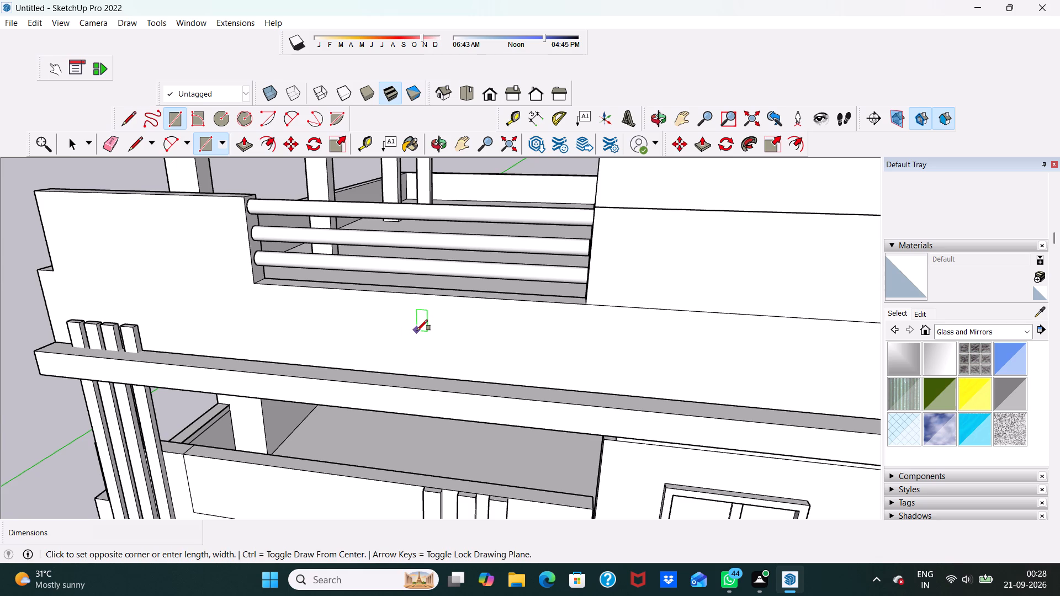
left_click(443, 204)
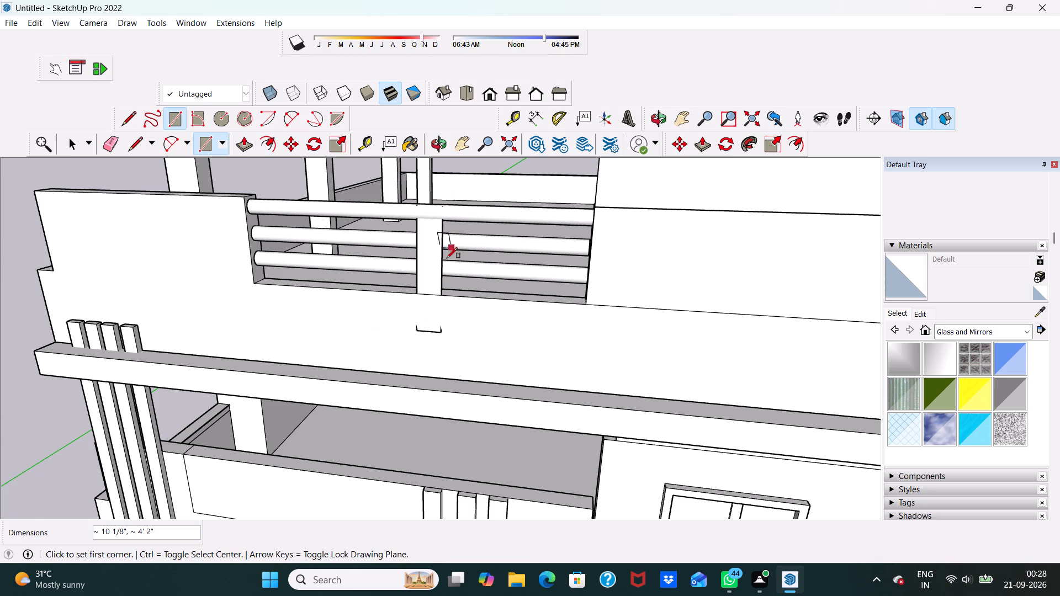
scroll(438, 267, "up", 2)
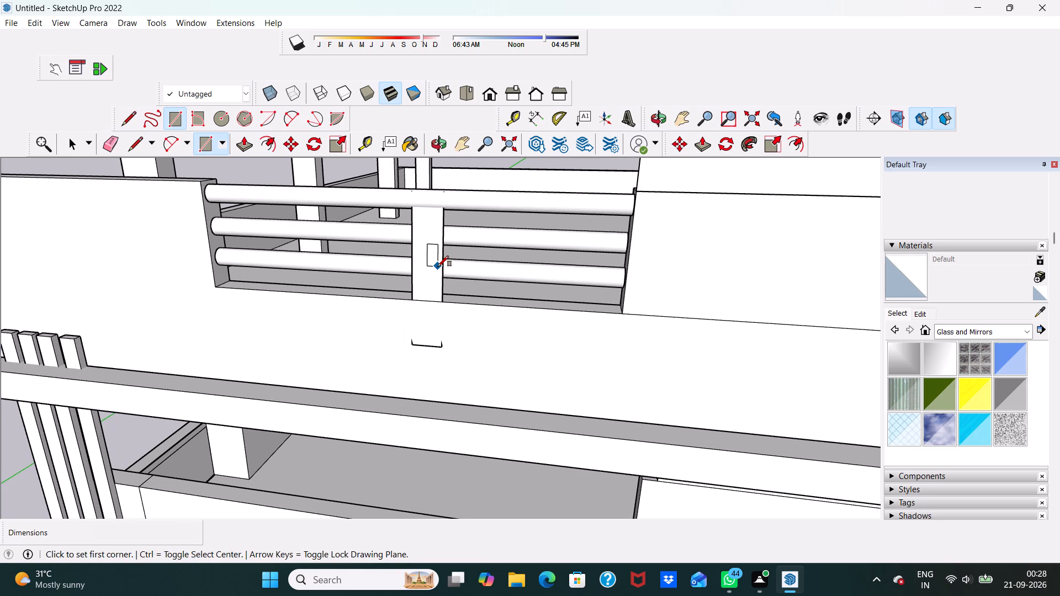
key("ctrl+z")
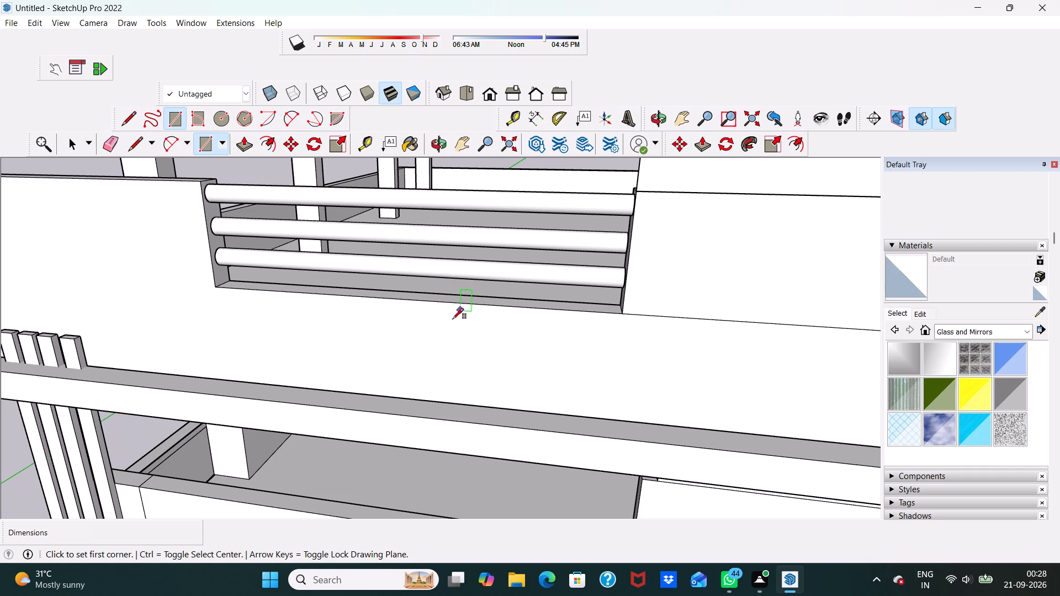
Draw a rectangle about 9 11/16" by 1' 3 15/16" on the parapet wall directly below the middle of the pipe railing opening.
left_click(417, 346)
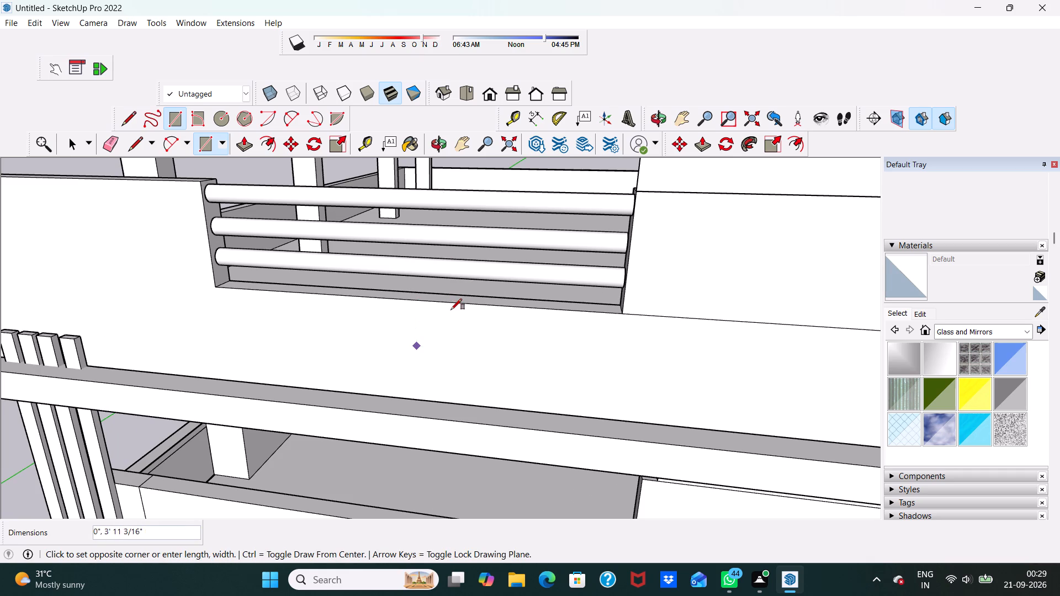
left_click(445, 306)
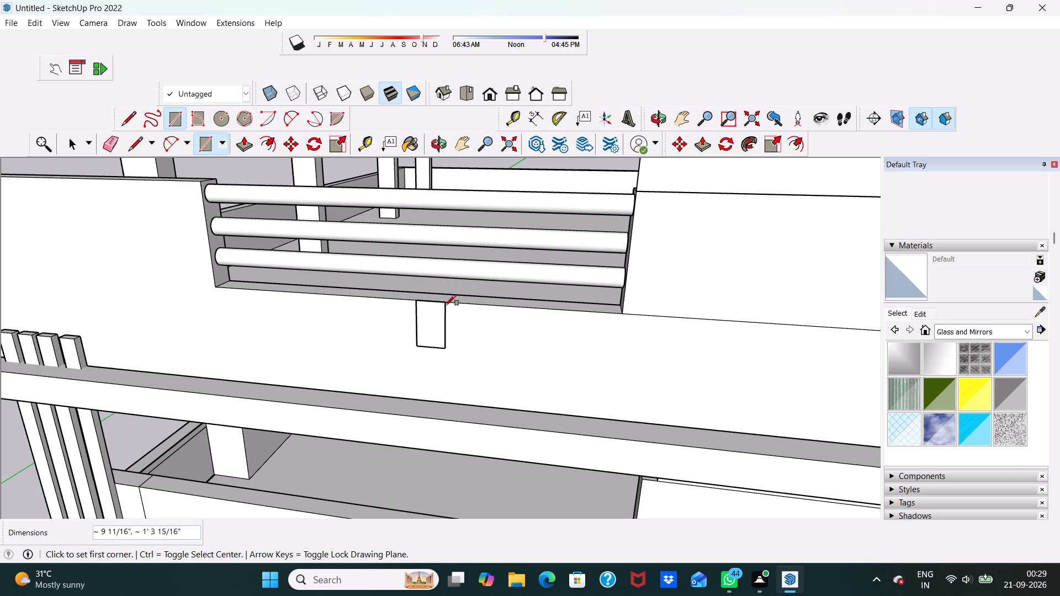
key("space")
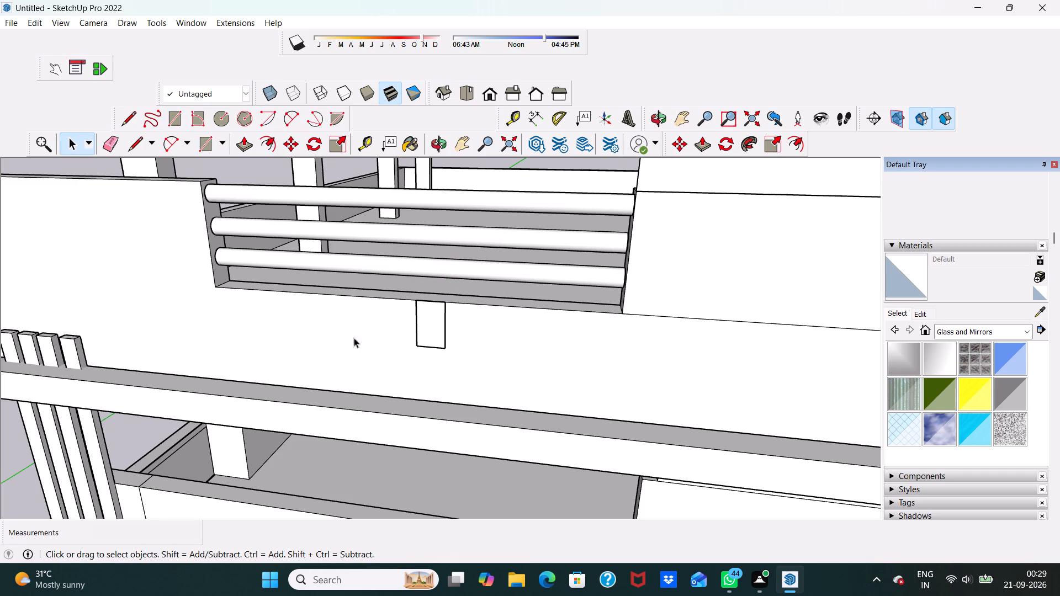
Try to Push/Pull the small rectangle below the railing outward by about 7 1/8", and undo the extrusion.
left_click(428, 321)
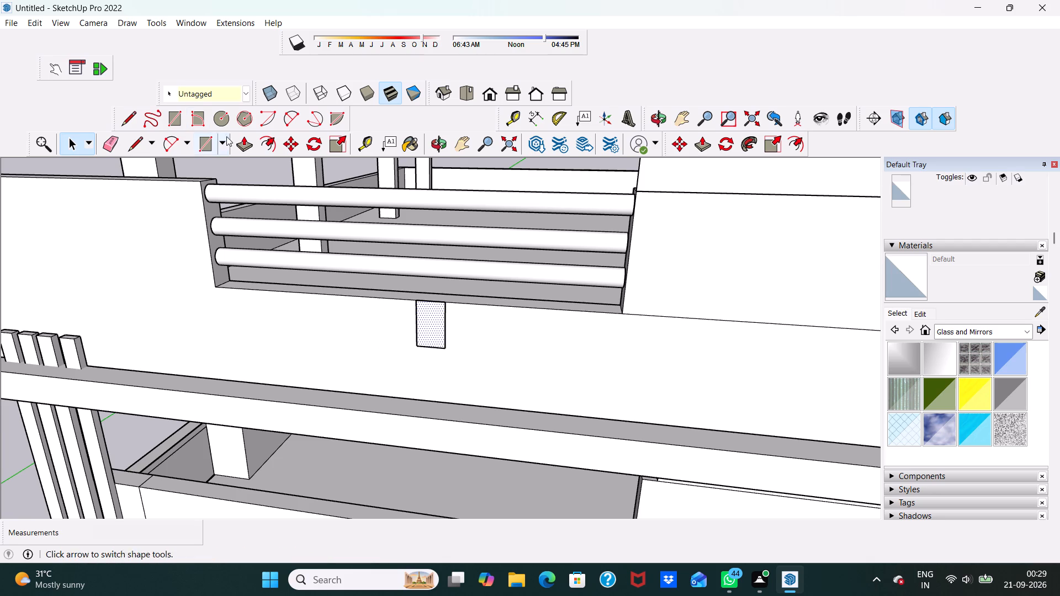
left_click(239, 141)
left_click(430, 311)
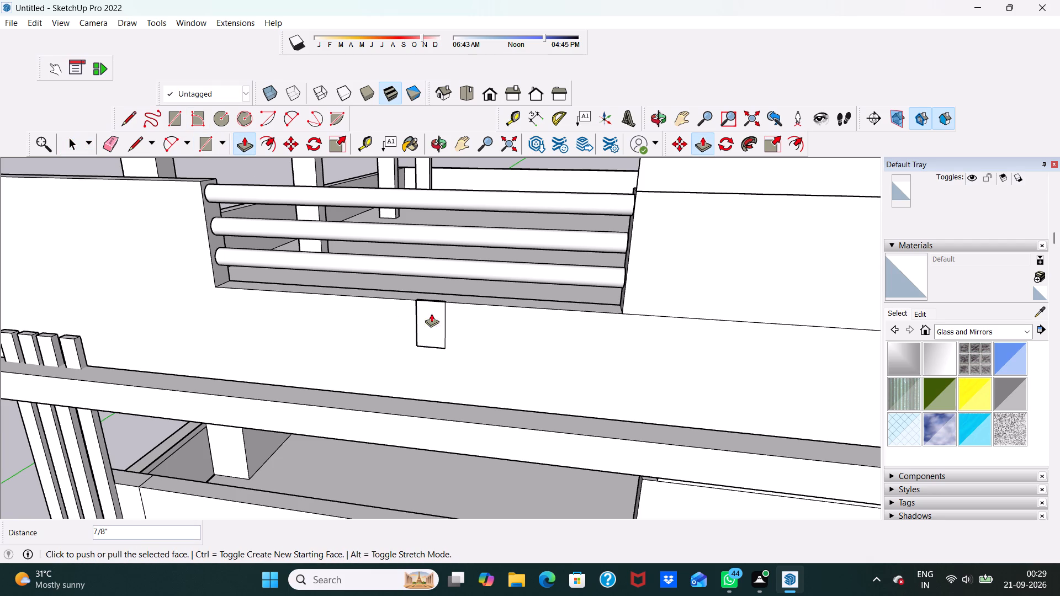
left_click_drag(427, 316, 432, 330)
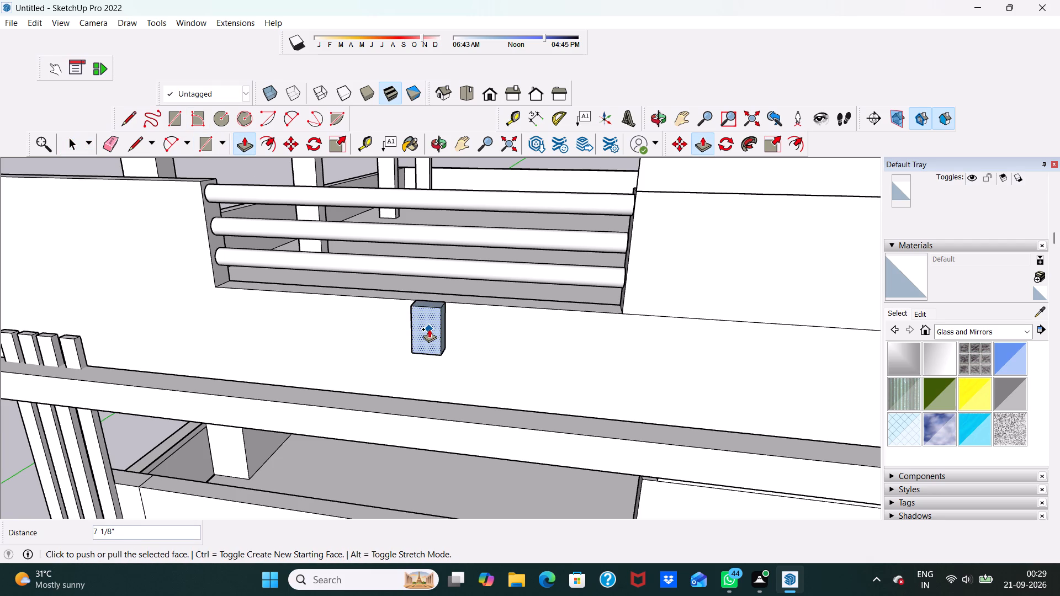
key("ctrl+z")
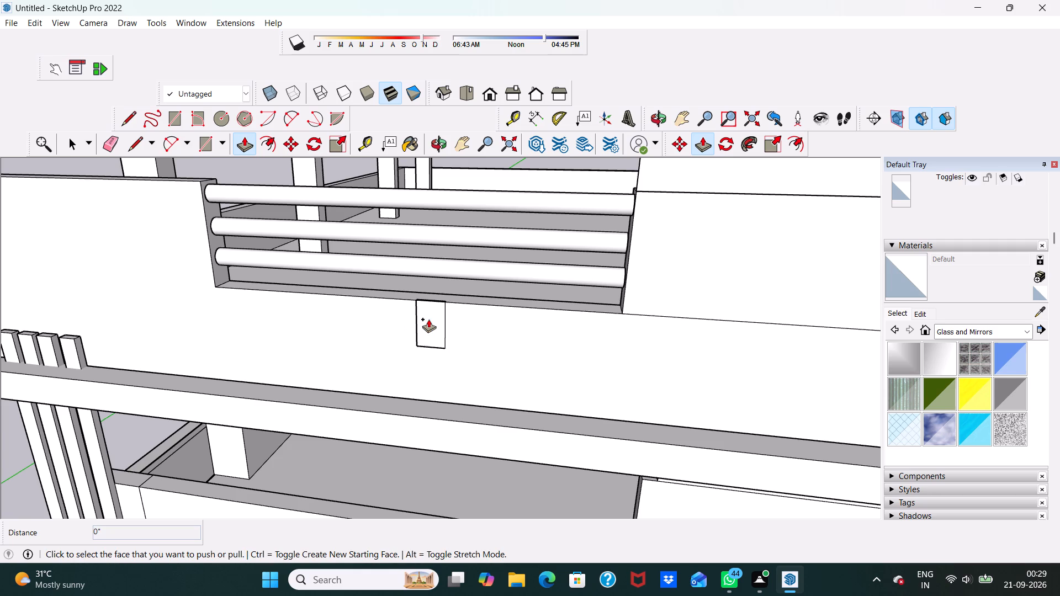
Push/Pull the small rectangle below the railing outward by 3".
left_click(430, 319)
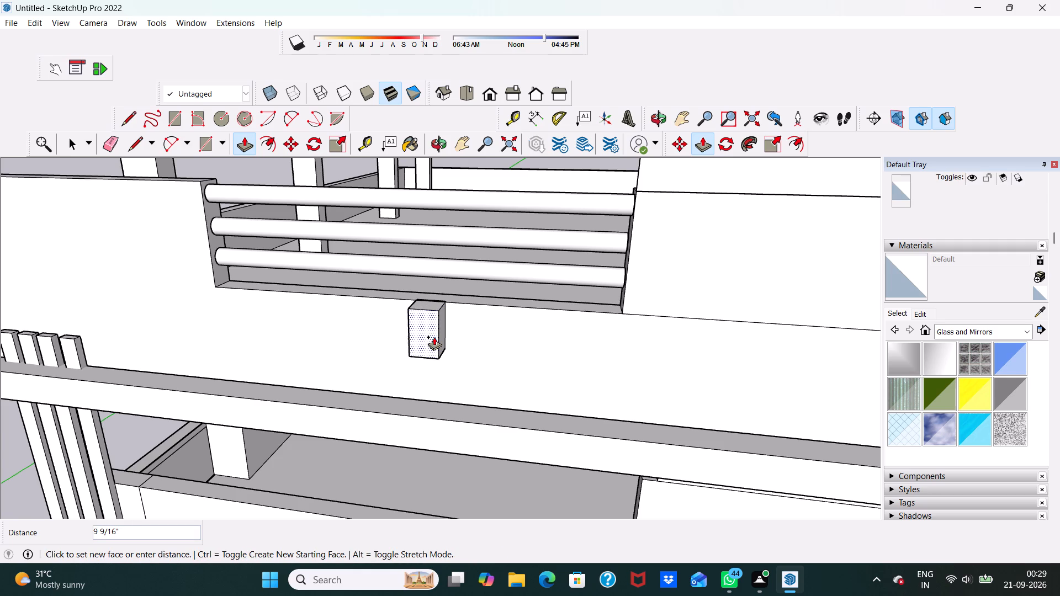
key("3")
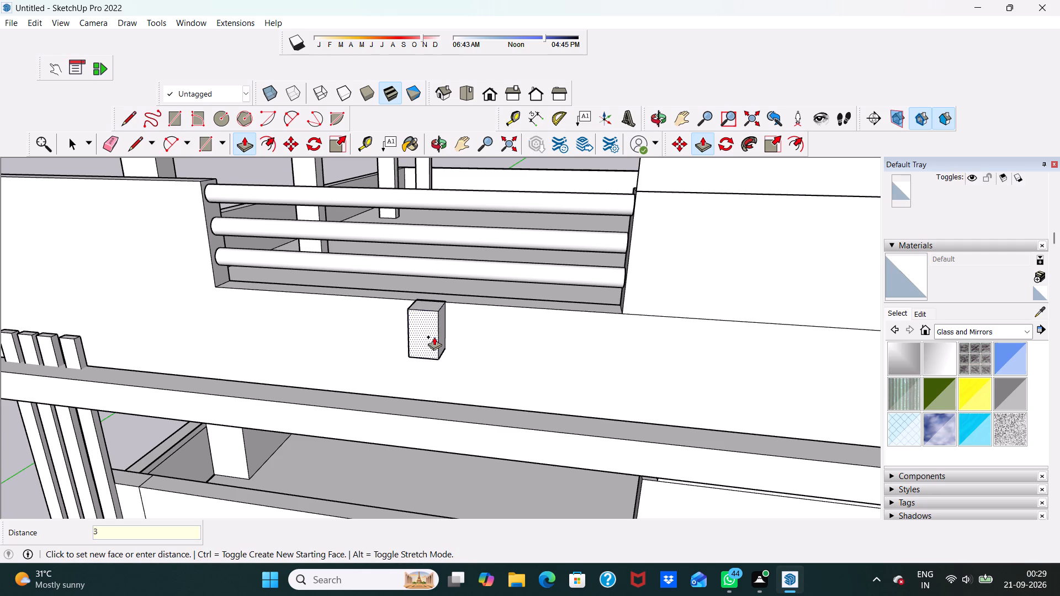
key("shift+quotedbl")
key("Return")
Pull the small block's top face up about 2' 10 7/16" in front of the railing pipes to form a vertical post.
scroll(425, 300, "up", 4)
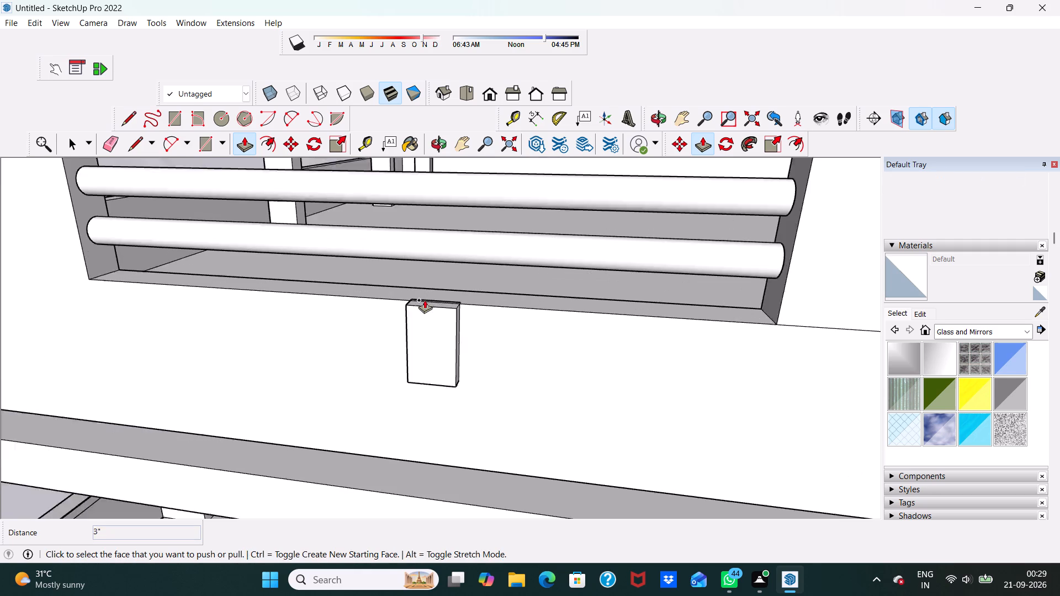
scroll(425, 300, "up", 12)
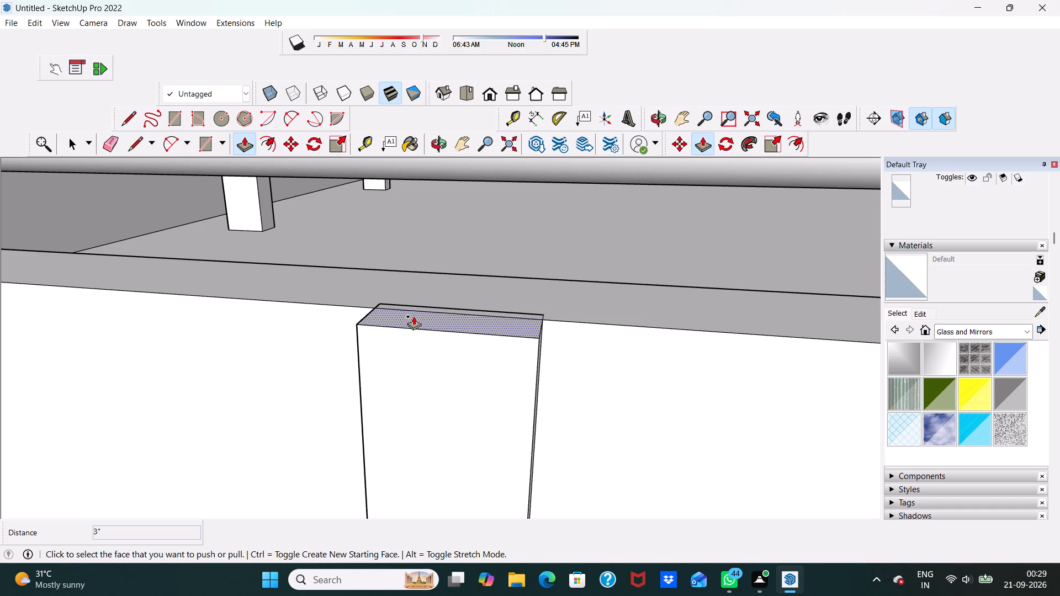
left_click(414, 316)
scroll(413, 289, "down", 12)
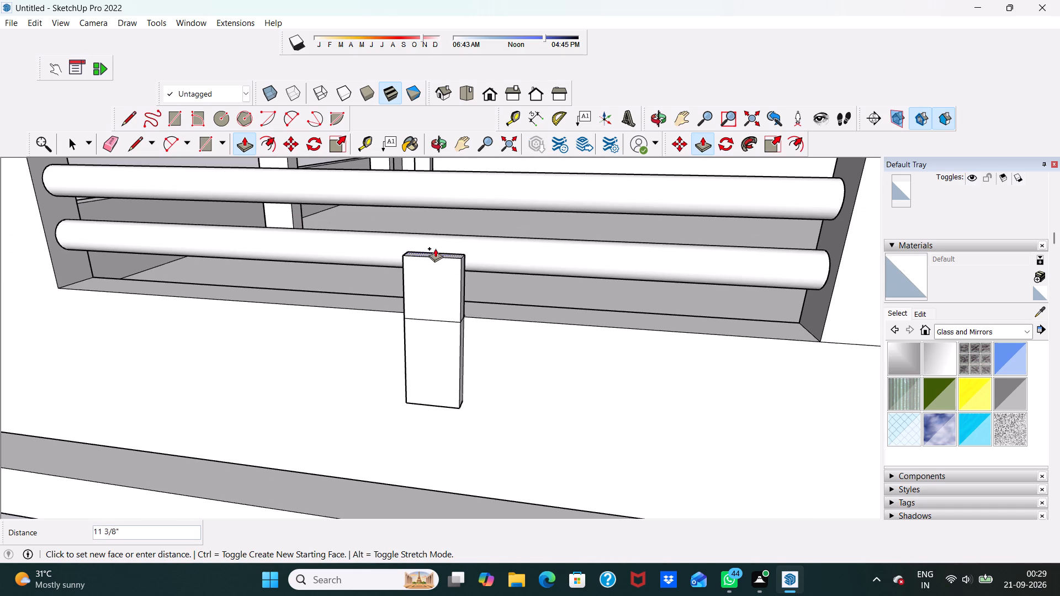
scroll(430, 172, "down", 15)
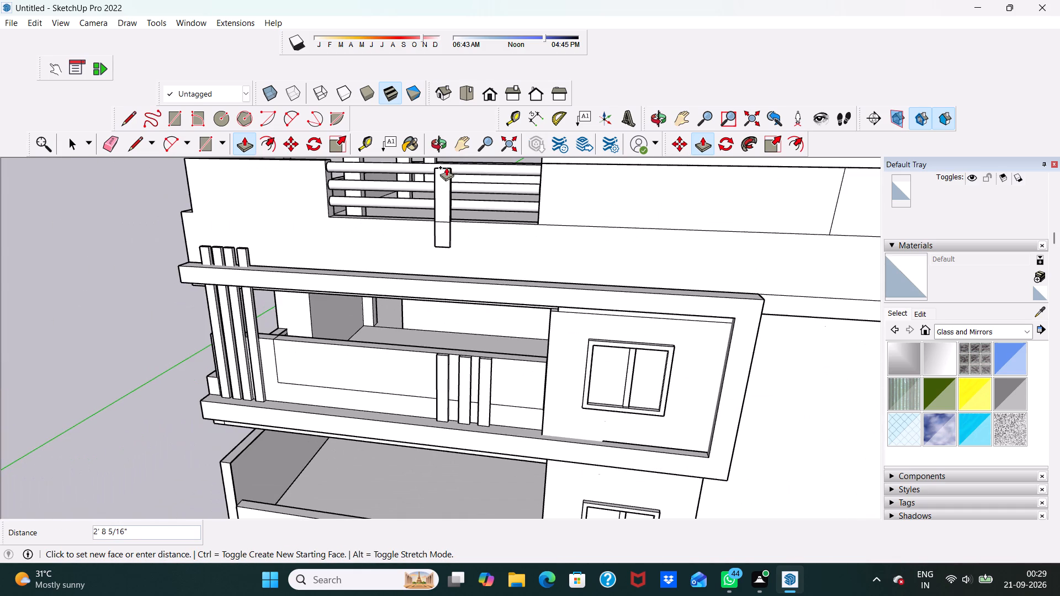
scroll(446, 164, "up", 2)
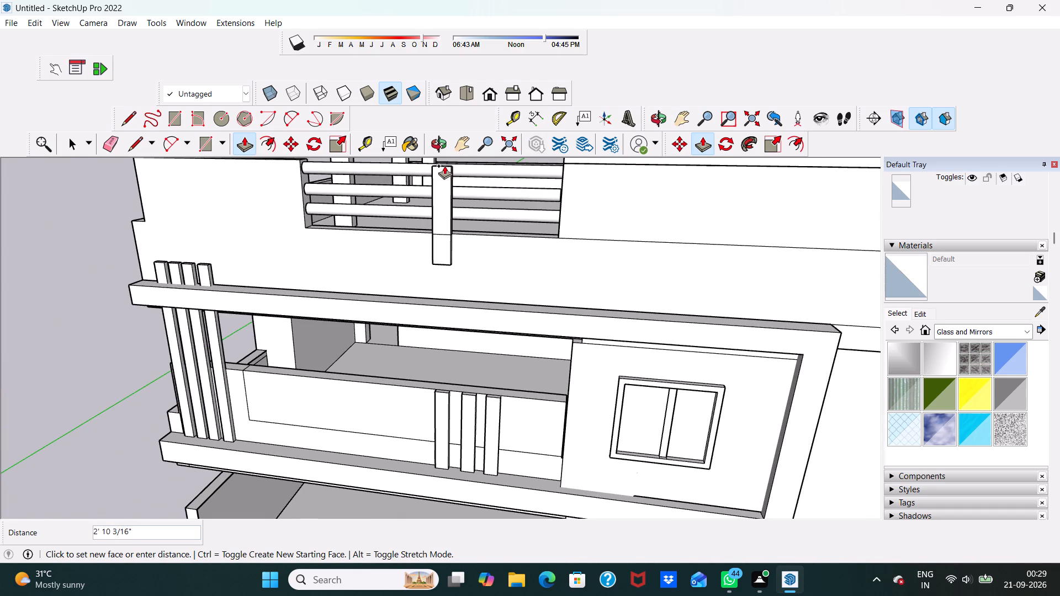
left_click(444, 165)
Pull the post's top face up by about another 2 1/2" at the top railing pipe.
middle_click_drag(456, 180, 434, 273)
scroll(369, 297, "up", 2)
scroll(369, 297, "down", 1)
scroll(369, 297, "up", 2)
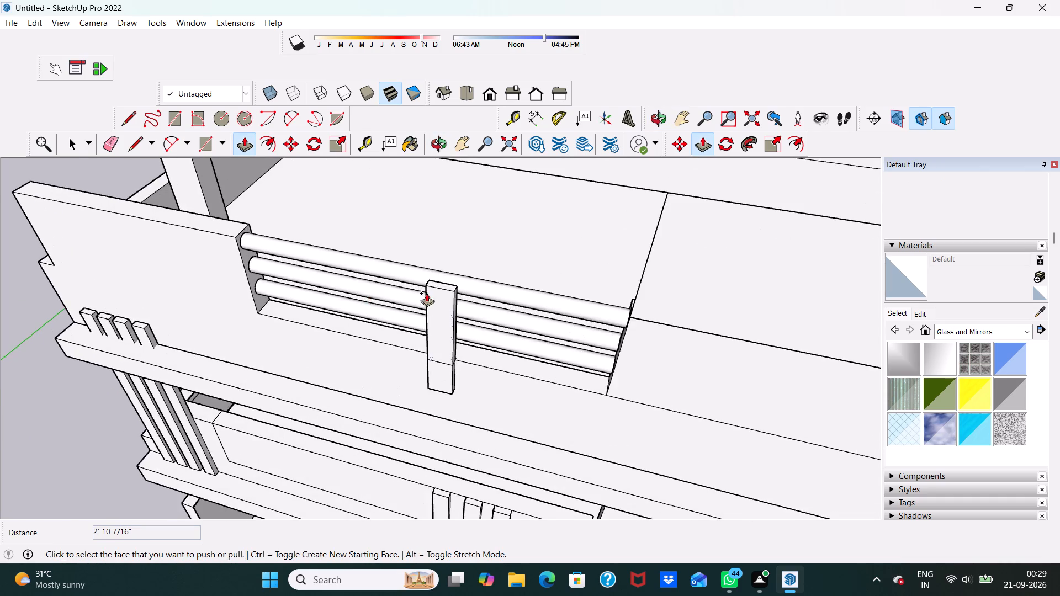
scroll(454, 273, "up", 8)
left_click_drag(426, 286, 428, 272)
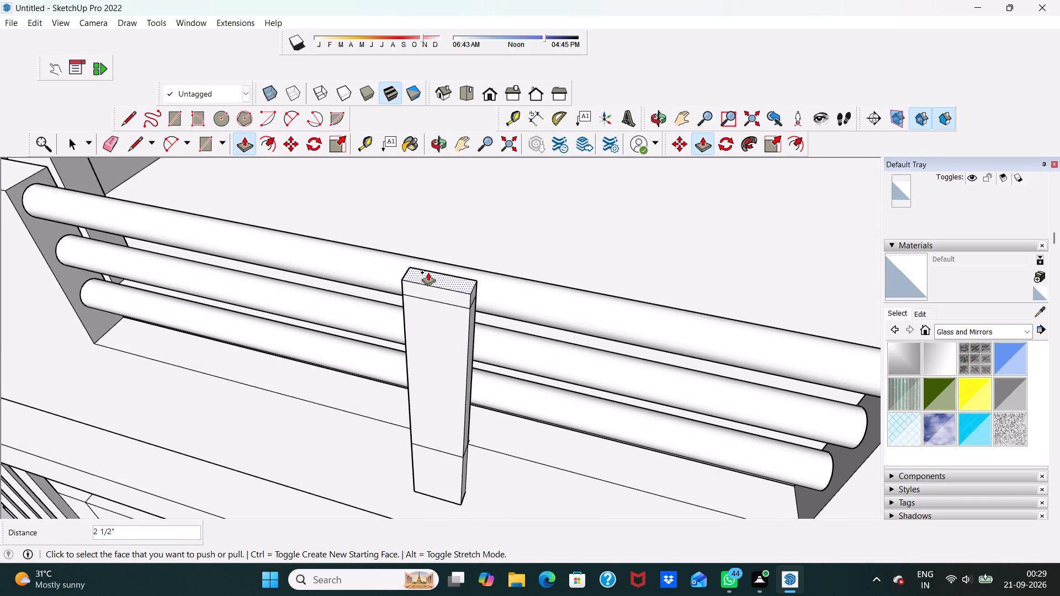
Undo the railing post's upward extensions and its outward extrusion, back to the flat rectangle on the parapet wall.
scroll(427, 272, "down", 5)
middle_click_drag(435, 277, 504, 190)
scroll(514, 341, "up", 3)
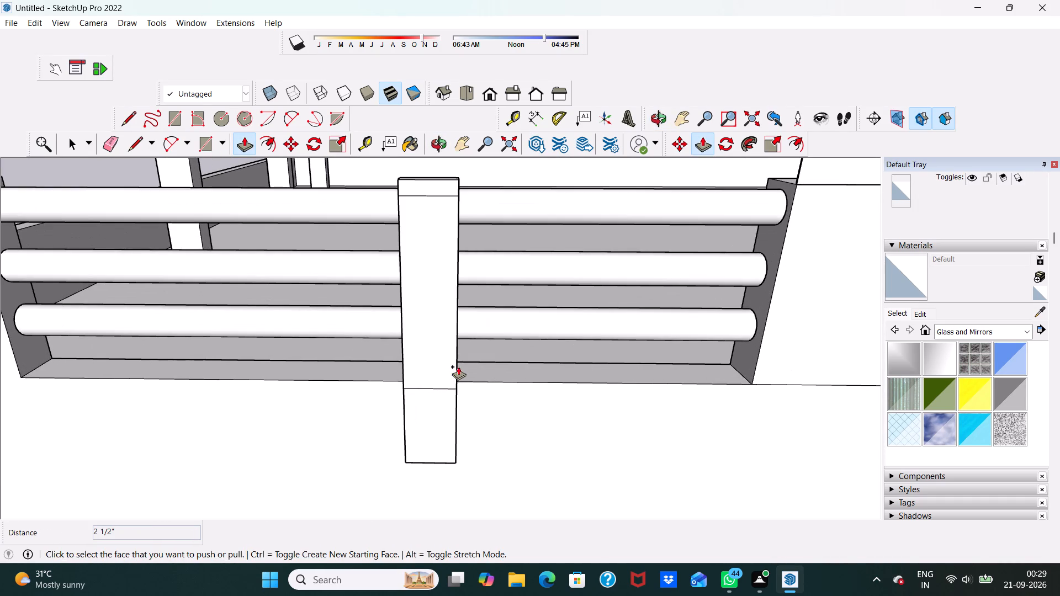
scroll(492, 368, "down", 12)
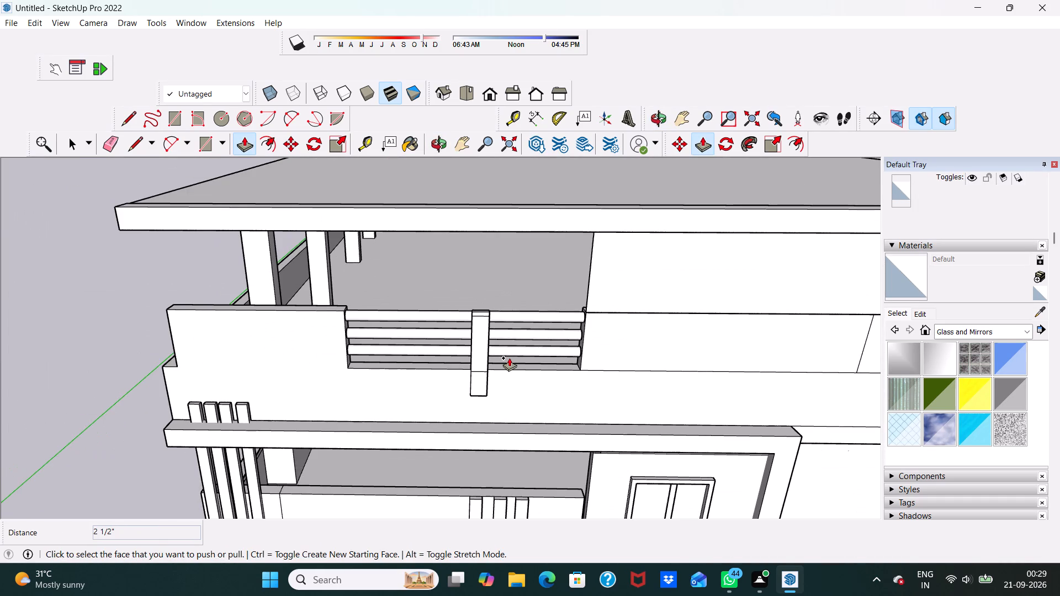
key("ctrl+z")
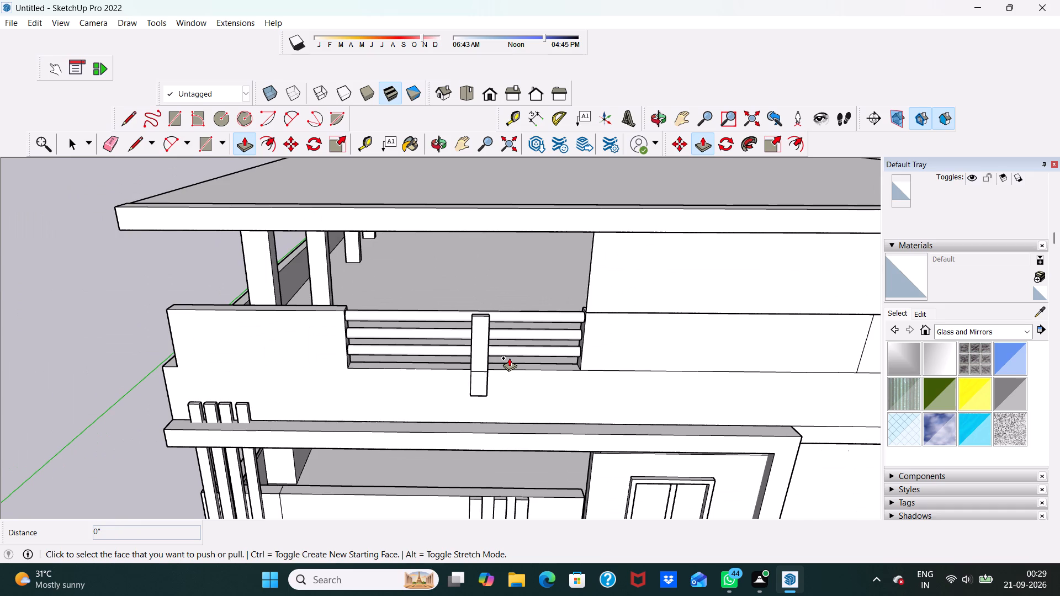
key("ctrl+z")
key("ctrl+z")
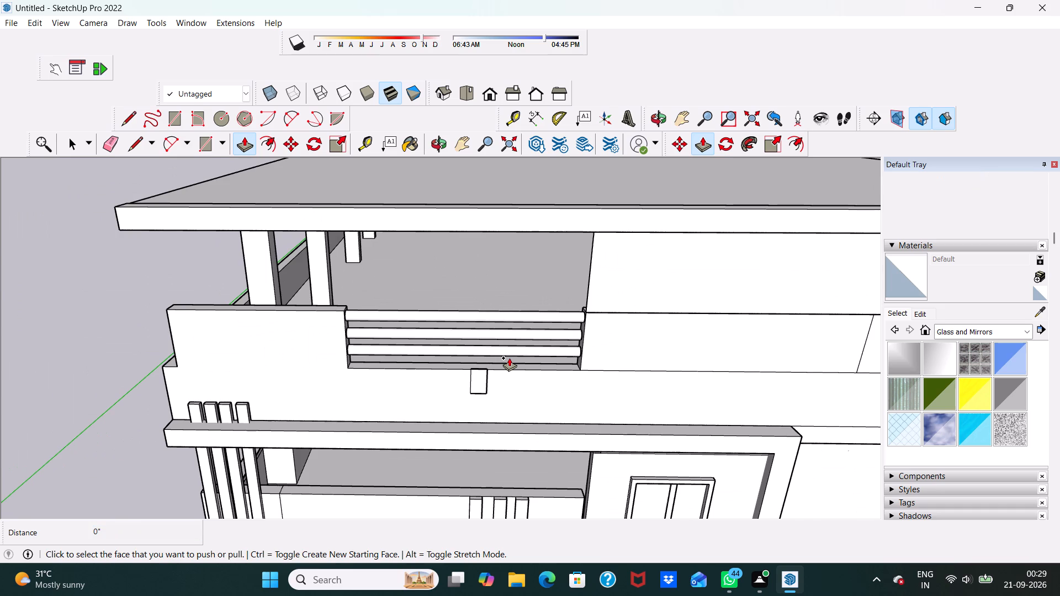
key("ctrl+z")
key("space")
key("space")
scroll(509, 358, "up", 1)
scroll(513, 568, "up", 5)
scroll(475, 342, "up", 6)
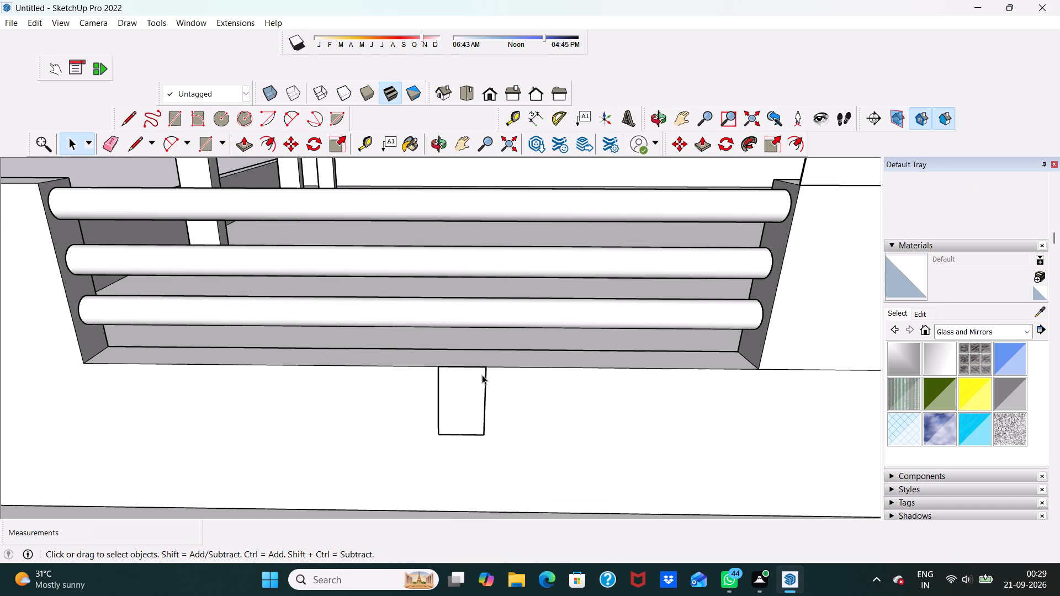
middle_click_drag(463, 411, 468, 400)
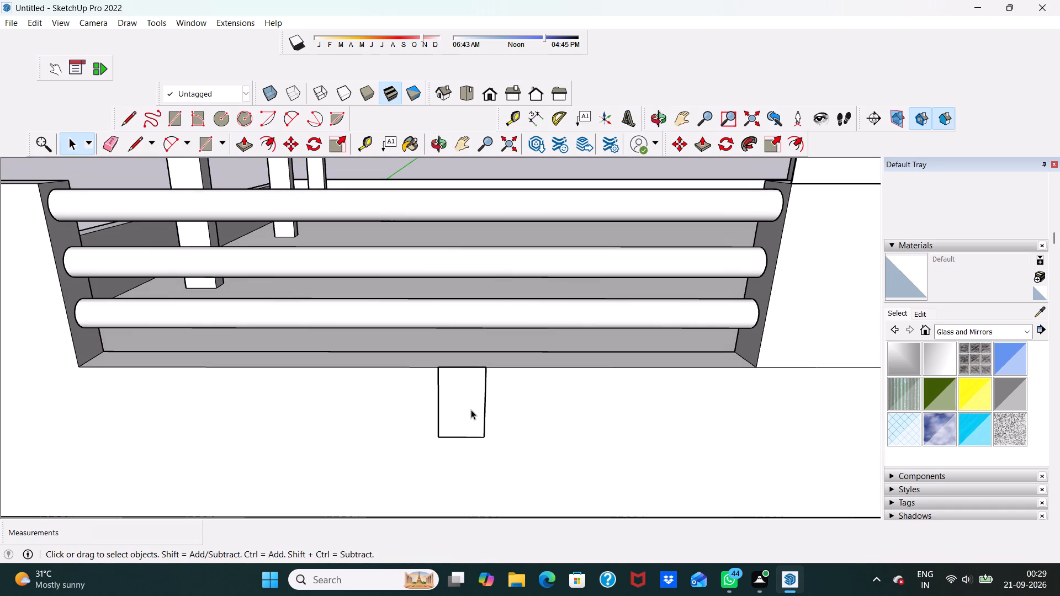
Copy the small rectangle twice along the parapet wall below the railing, spaced about 1' 5 13/16" and 1' 4 5/16" apart.
double_click(471, 409)
left_click(471, 409)
triple_click(467, 403)
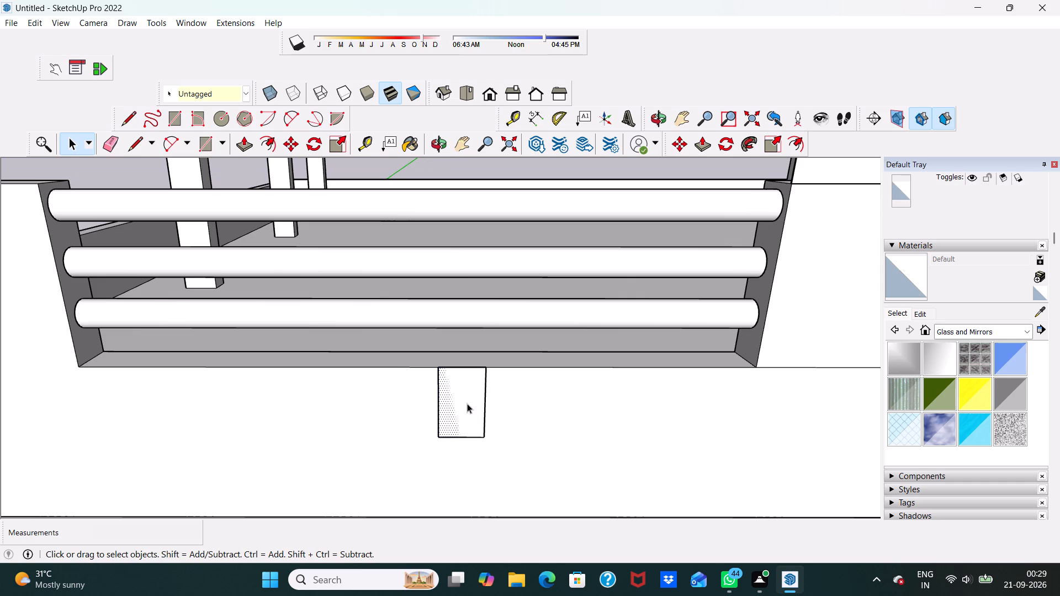
left_click(284, 147)
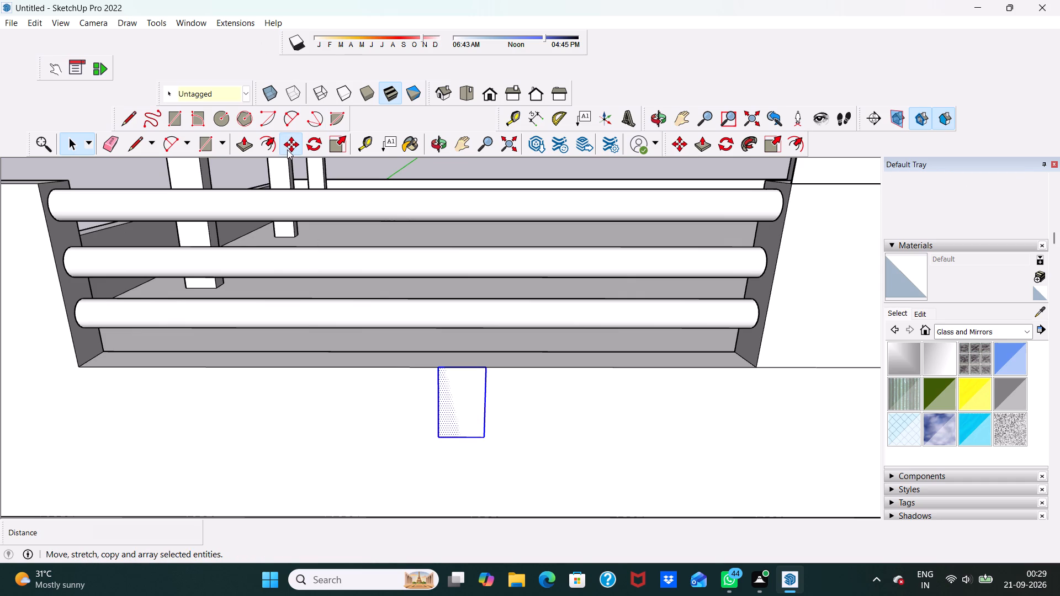
left_click(484, 438)
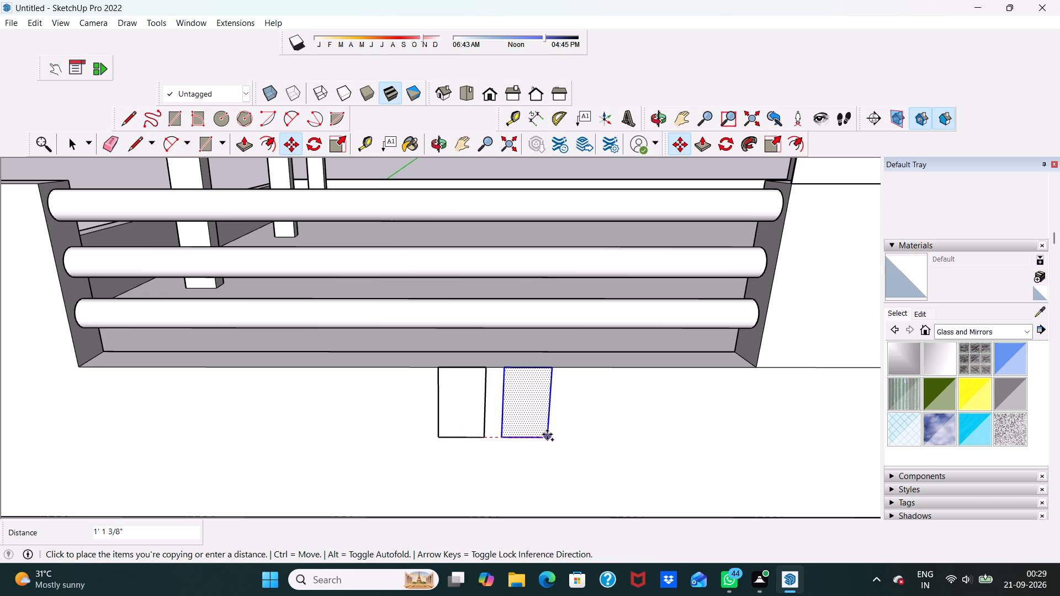
scroll(547, 434, "down", 14)
scroll(550, 430, "up", 1)
scroll(550, 430, "down", 6)
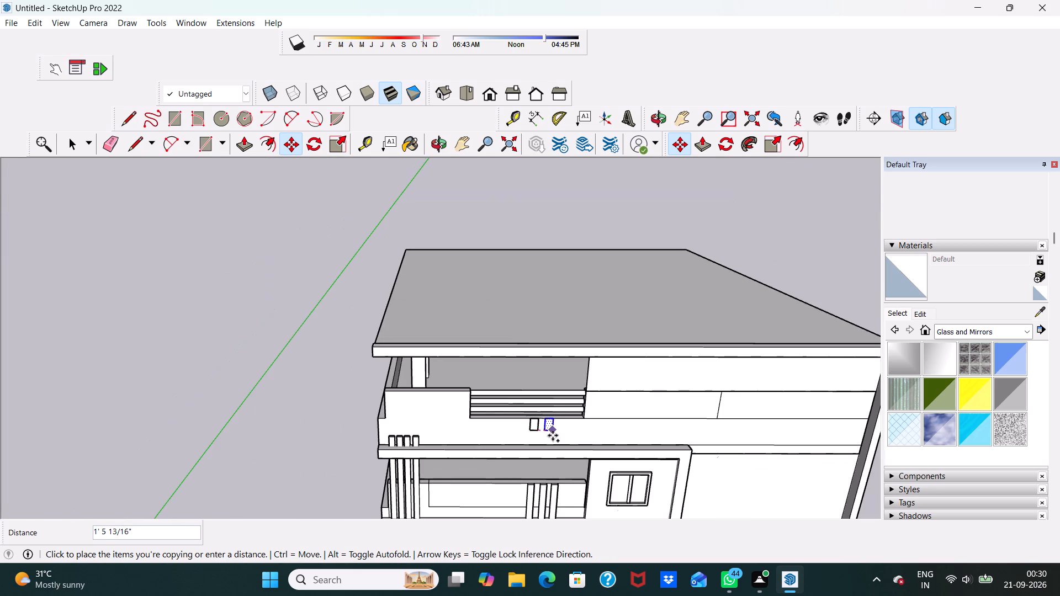
left_click(553, 435)
left_click(554, 428)
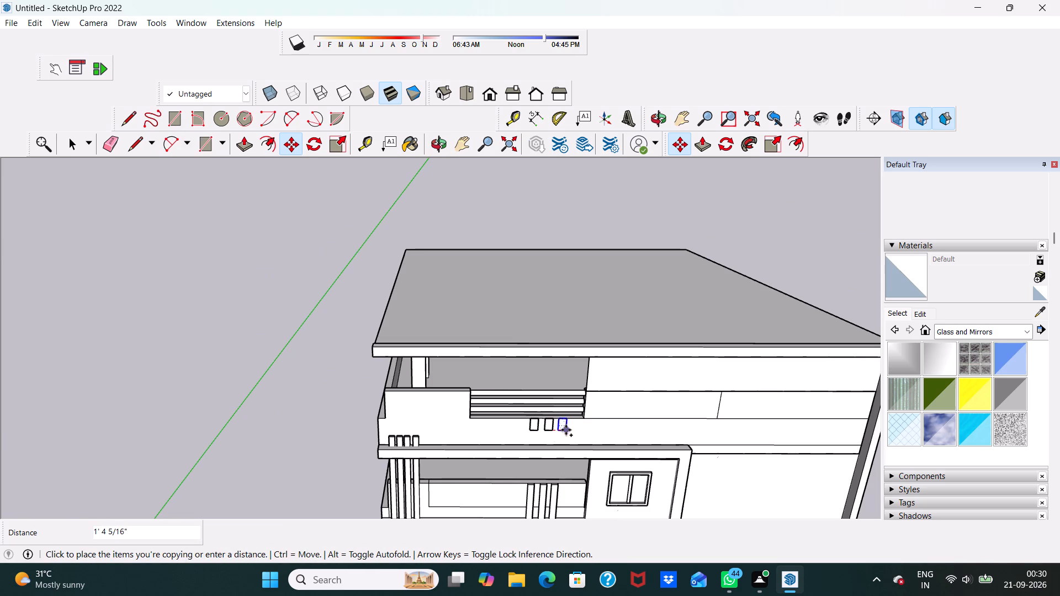
left_click(566, 430)
Push/Pull the last copied rectangle, farthest from the original, outward by 3".
scroll(563, 429, "down", 6)
middle_click_drag(574, 435, 547, 374)
scroll(547, 374, "up", 8)
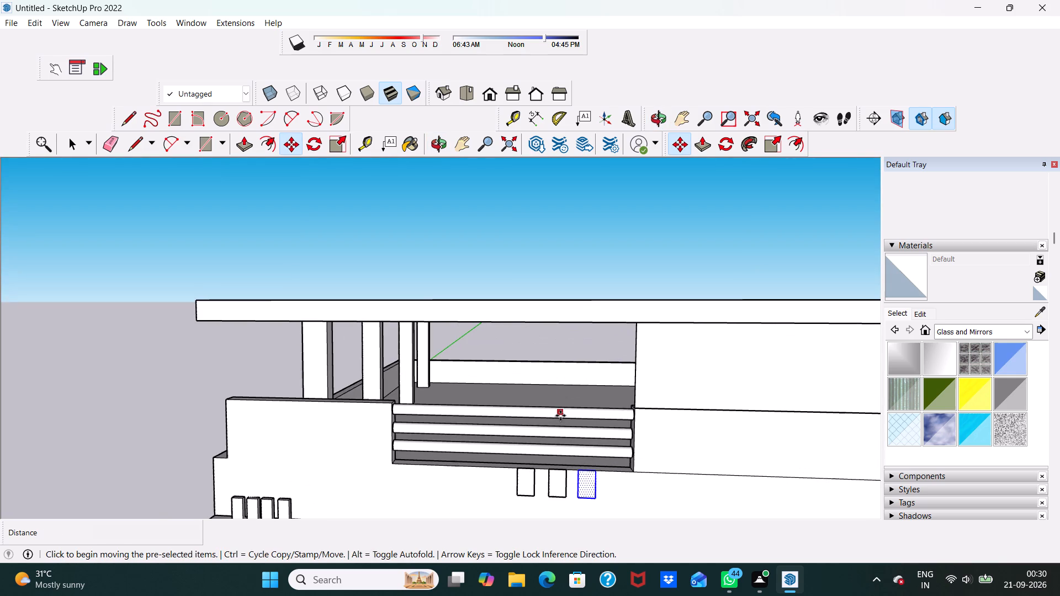
key("space")
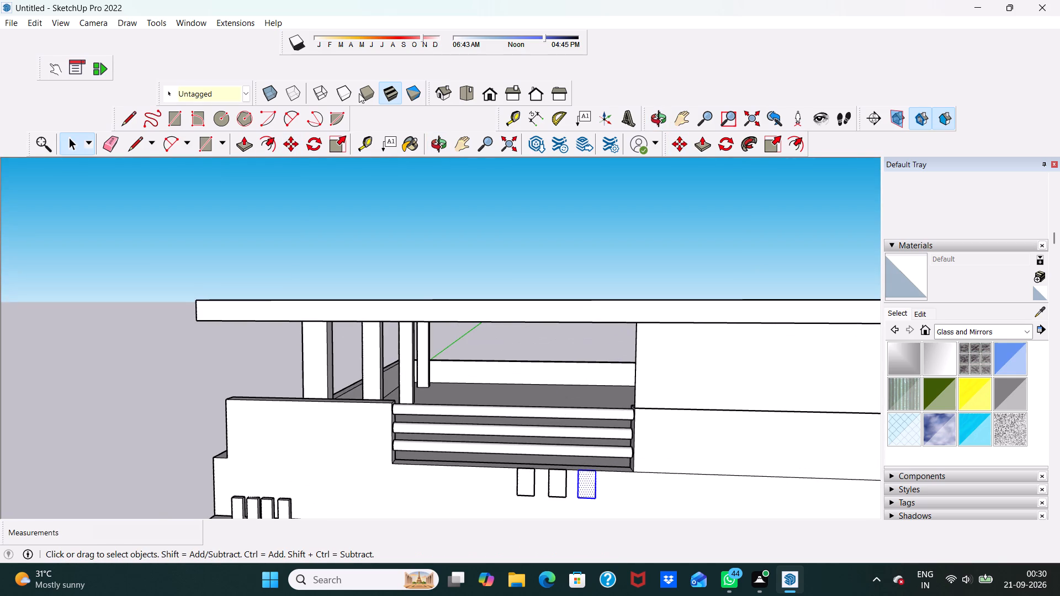
left_click(246, 137)
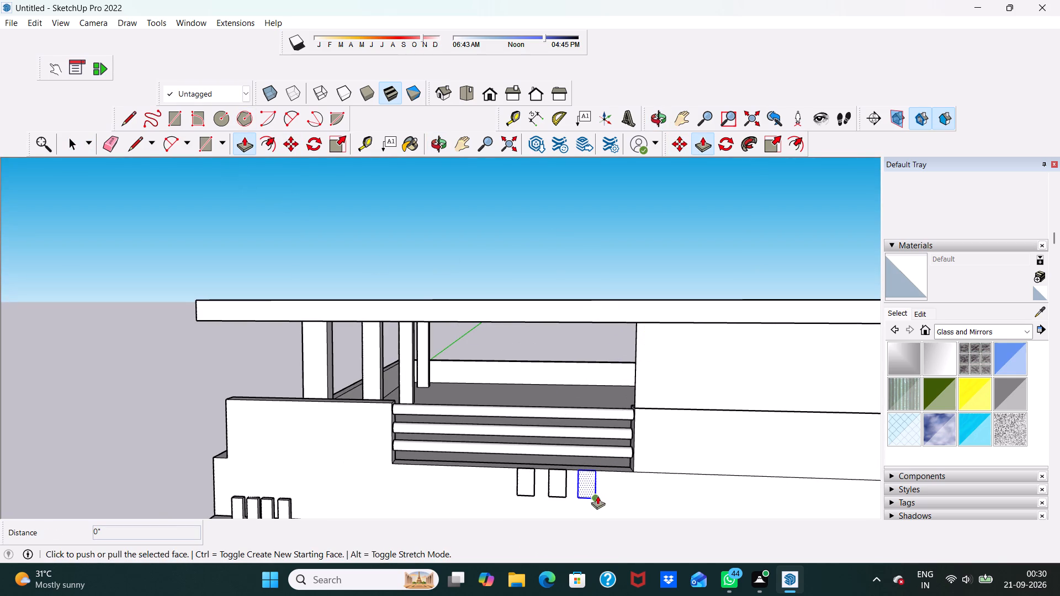
left_click(591, 483)
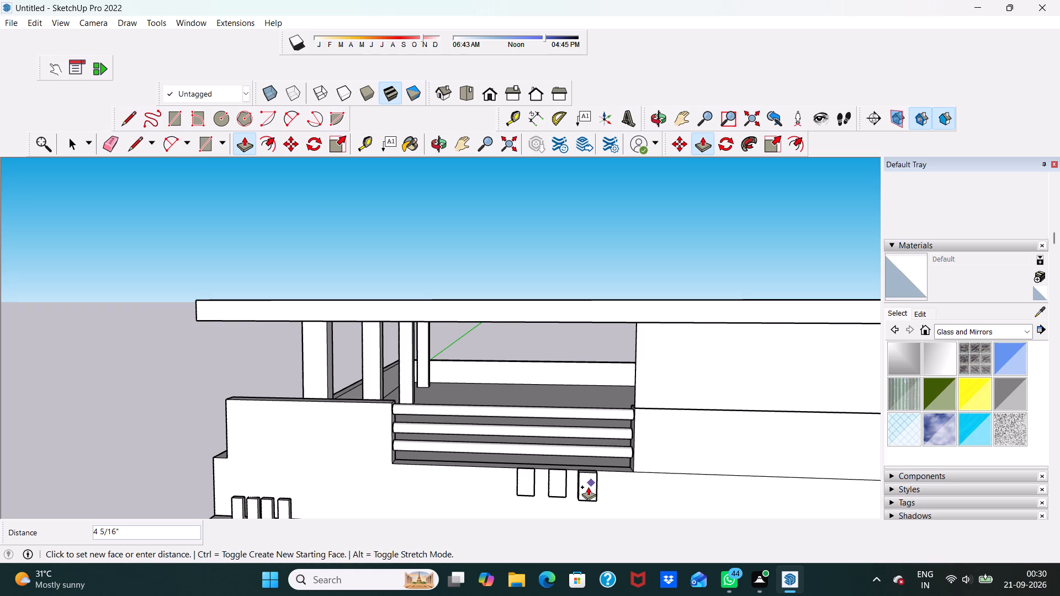
key("3")
key("shift+quotedbl")
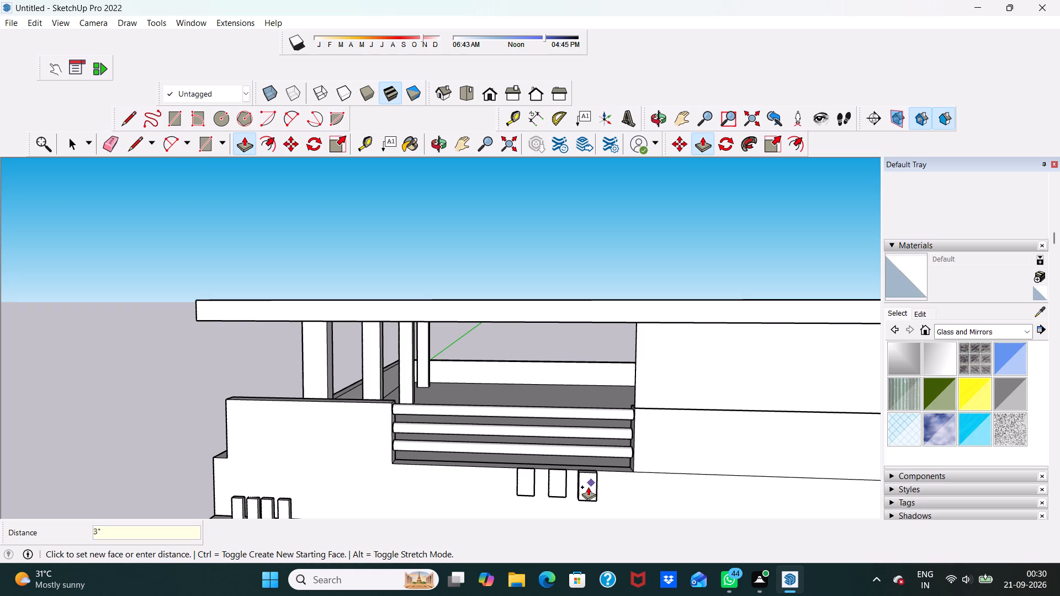
key("Return")
Pull that block's top face up about 2' 10 9/16" in front of the railing pipes to form a post.
middle_click_drag(588, 479, 600, 543)
scroll(564, 469, "up", 10)
scroll(620, 508, "up", 1)
scroll(616, 475, "down", 7)
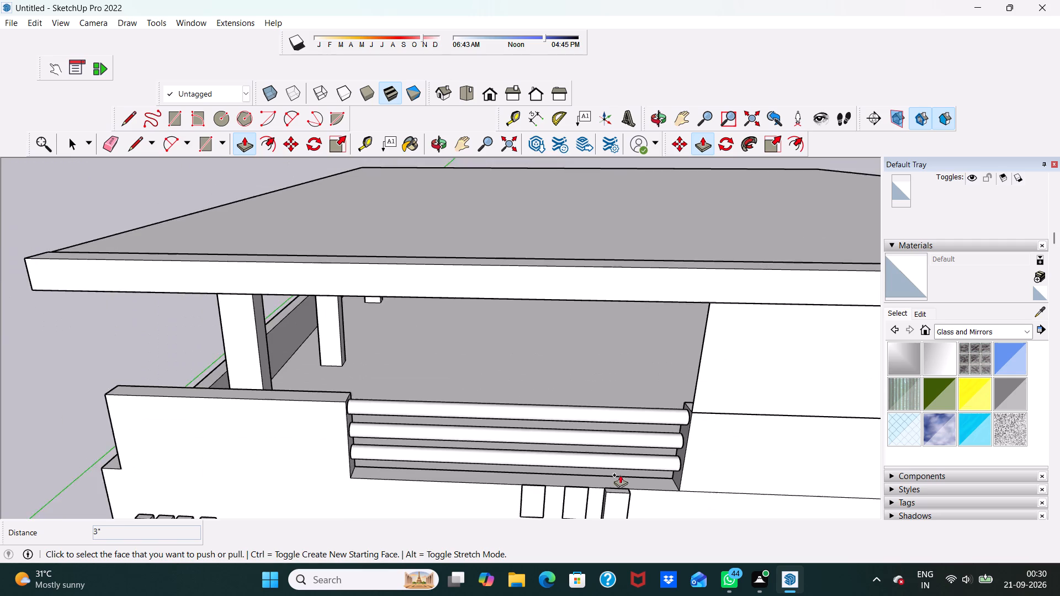
scroll(616, 491, "up", 10)
left_click(619, 487)
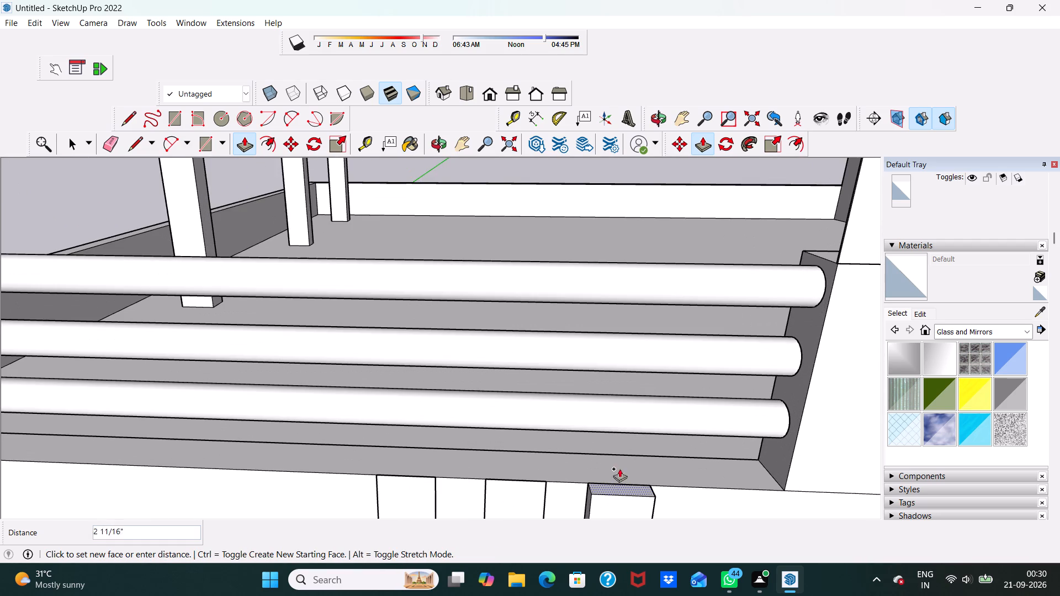
scroll(611, 417, "down", 6)
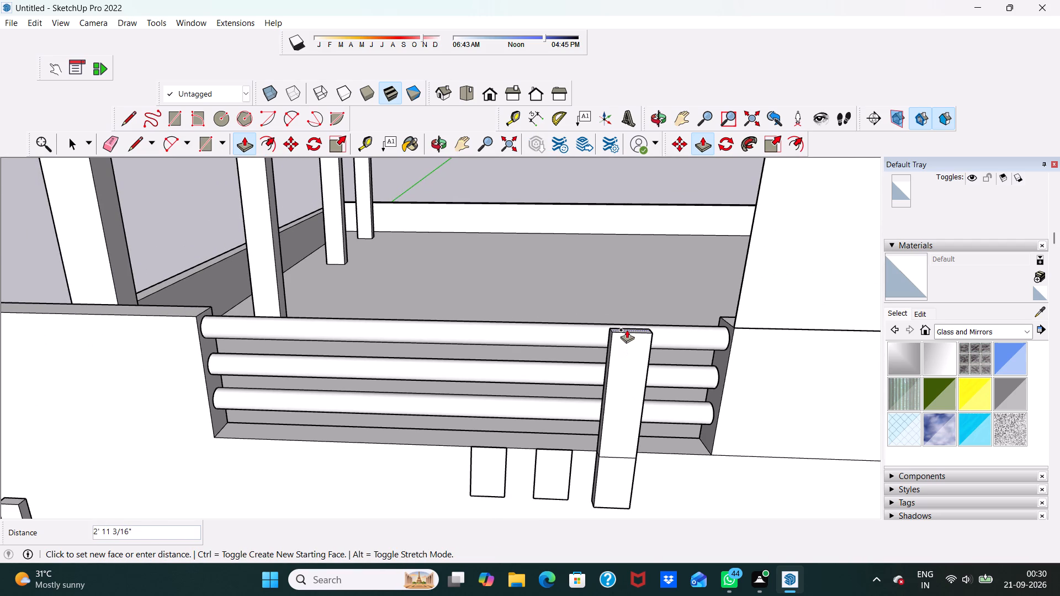
left_click(627, 332)
Push/Pull the middle rectangle below the railing outward by 3".
scroll(589, 403, "up", 2)
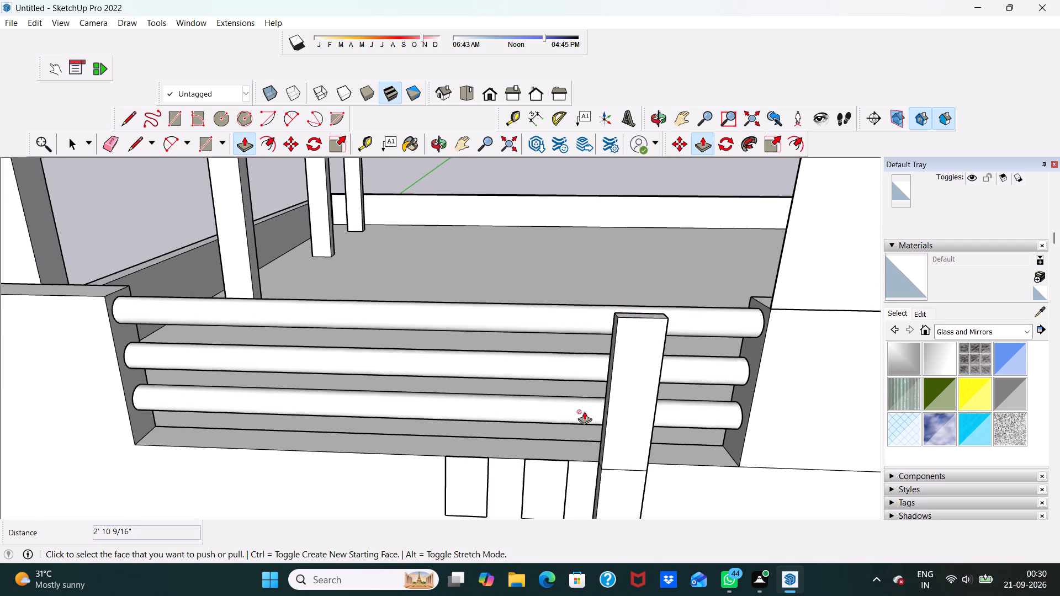
scroll(584, 411, "up", 1)
left_click(539, 480)
scroll(539, 480, "down", 5)
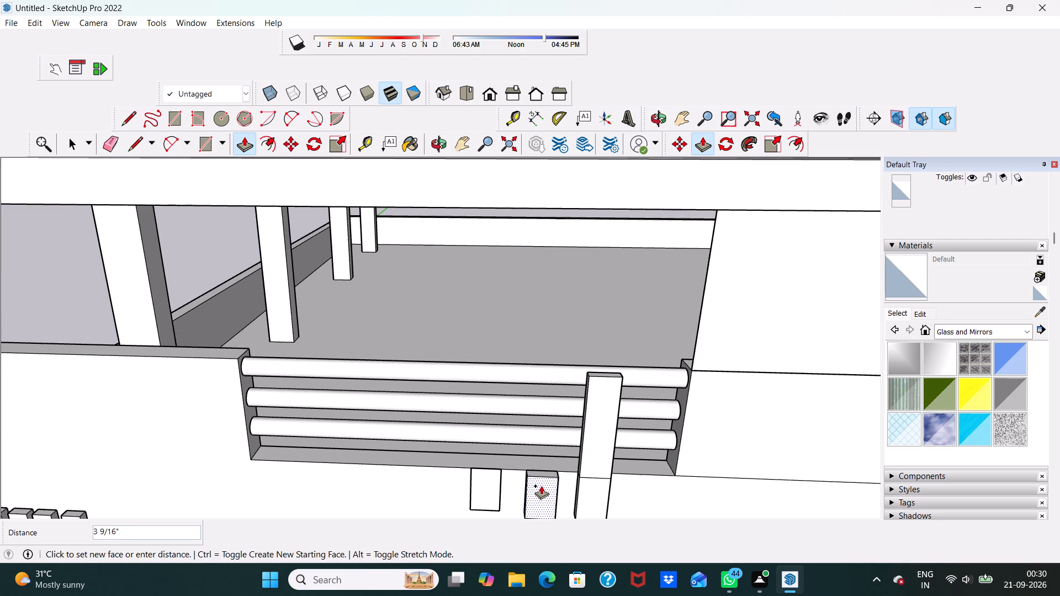
type("3\"")
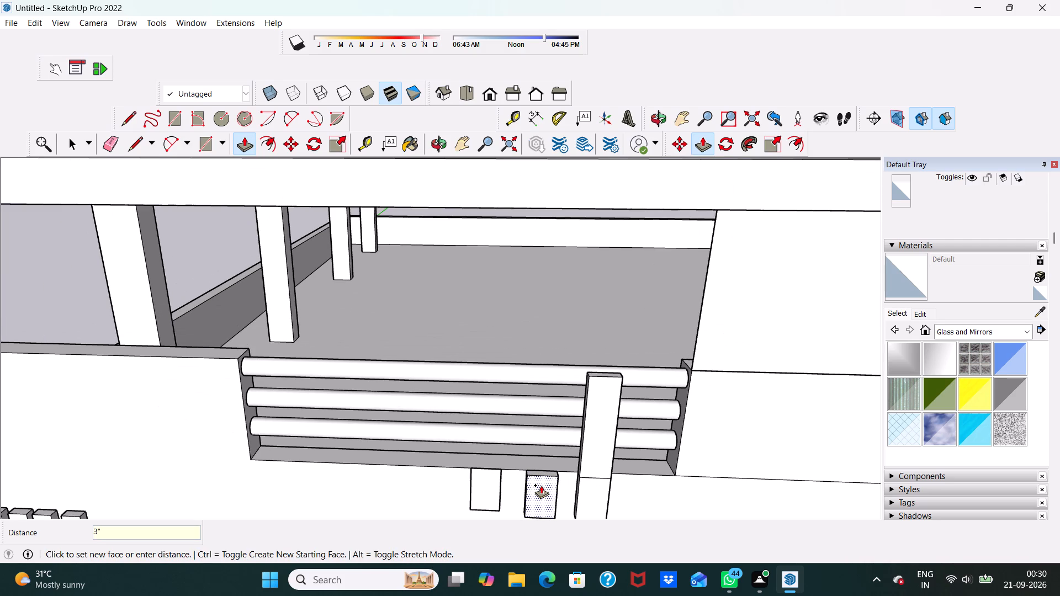
key("Return")
Pull the middle block's top face up about 2' 10" to form a second post beside the first.
scroll(544, 489, "up", 9)
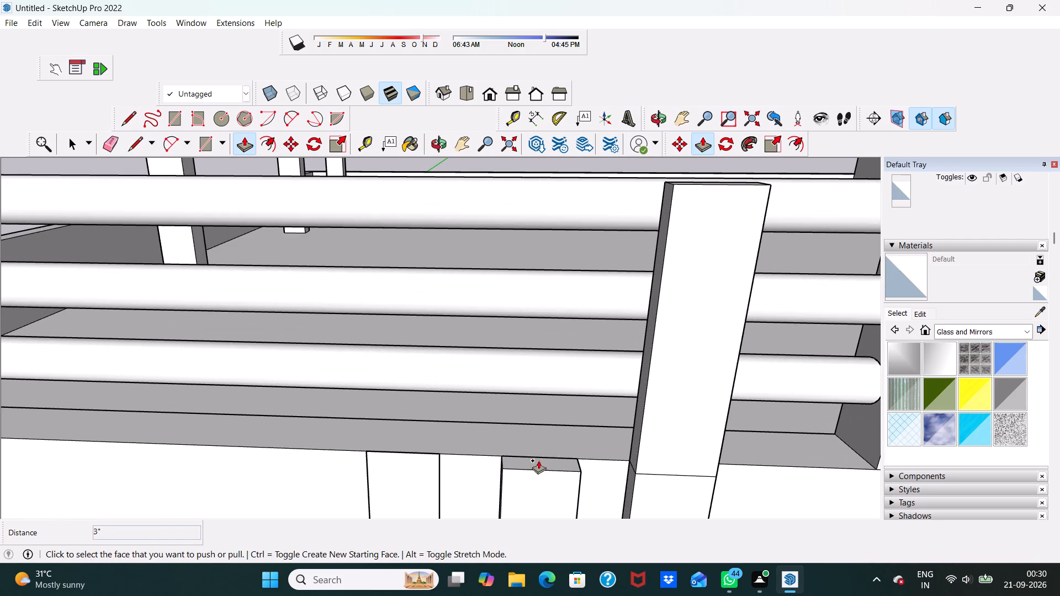
left_click(537, 461)
scroll(540, 384, "down", 7)
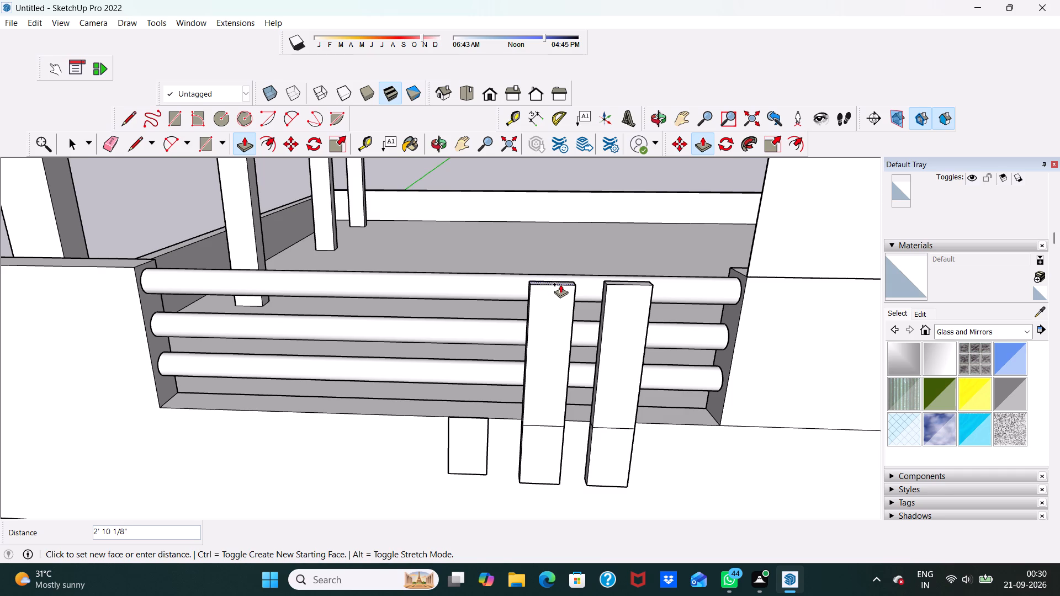
left_click(560, 284)
Push/Pull the remaining flat rectangle below the railing outward by 3".
middle_click_drag(559, 288, 545, 207)
scroll(559, 288, "down", 1)
scroll(545, 207, "up", 1)
scroll(491, 415, "down", 2)
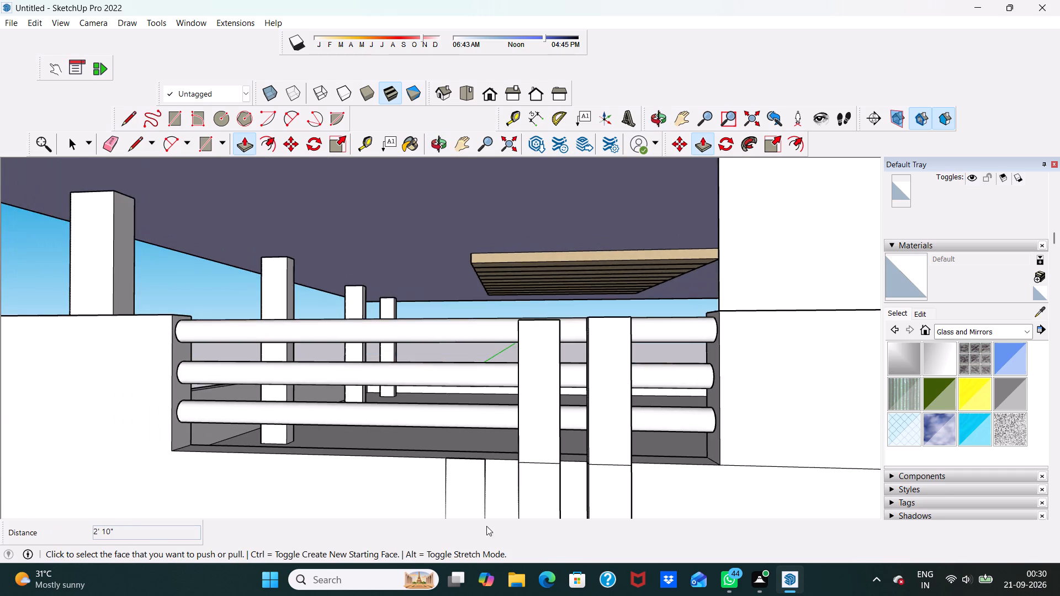
scroll(486, 526, "down", 8)
left_click(474, 492)
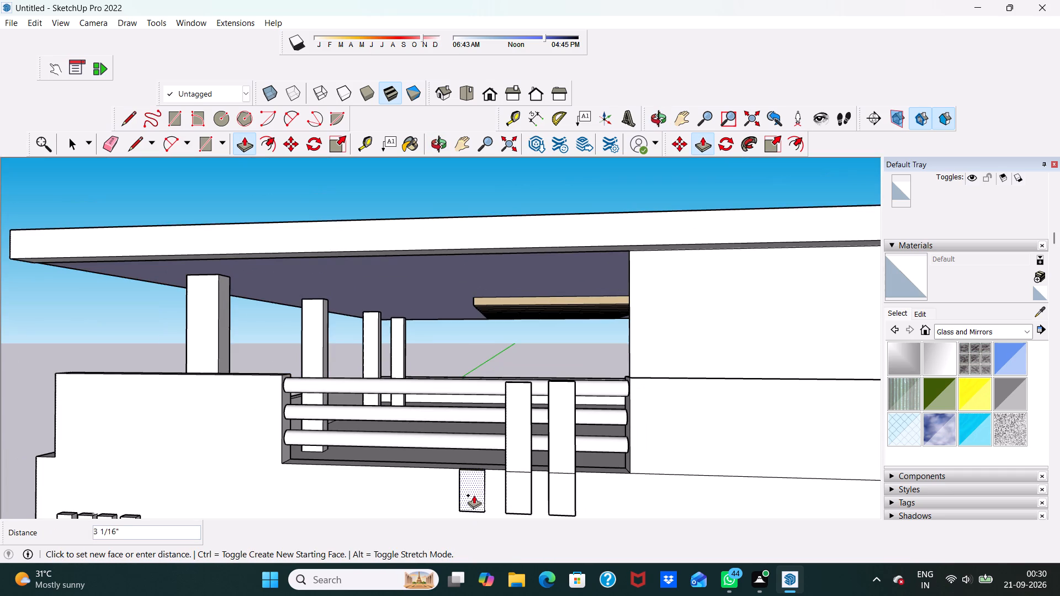
type("3\"")
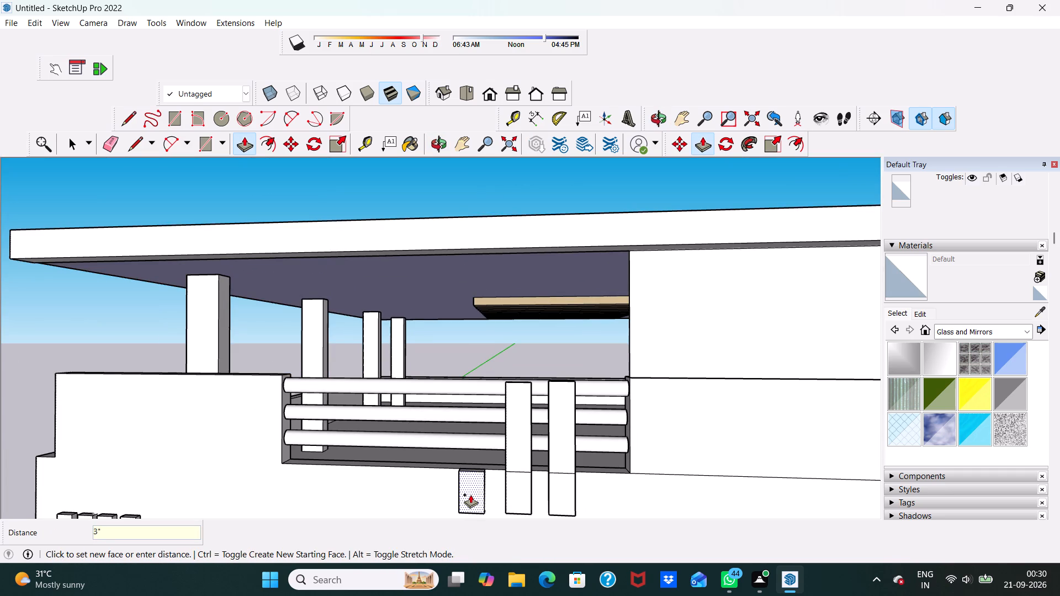
key("Return")
Pull the third block's top face up about 2' 11 5/16" in front of the railing pipes.
scroll(439, 552, "down", 1)
middle_click_drag(453, 456, 465, 493)
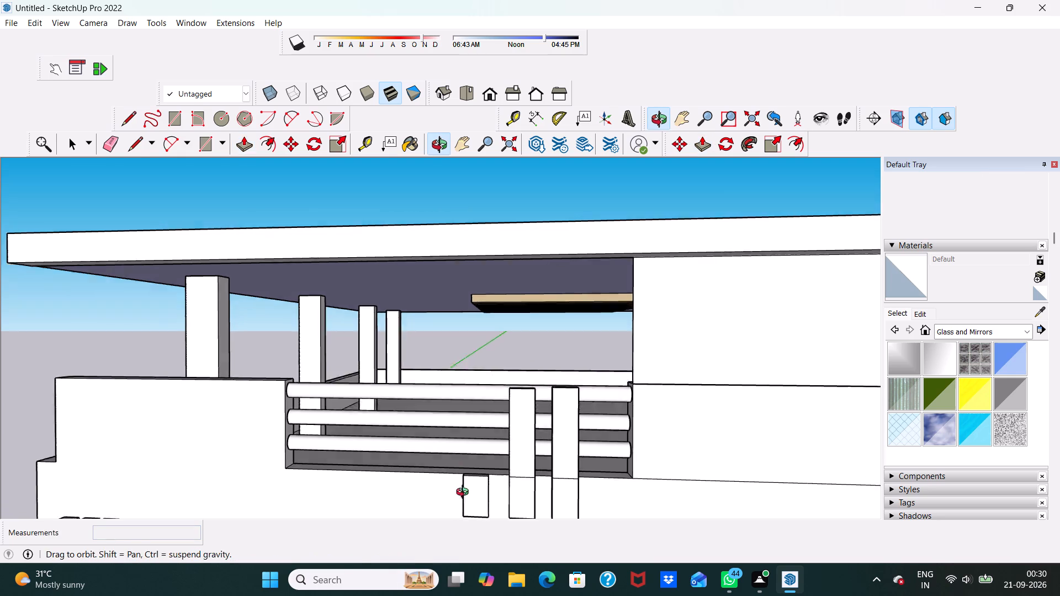
middle_click_drag(465, 493, 471, 540)
scroll(471, 536, "up", 4)
scroll(460, 481, "down", 10)
scroll(447, 491, "up", 6)
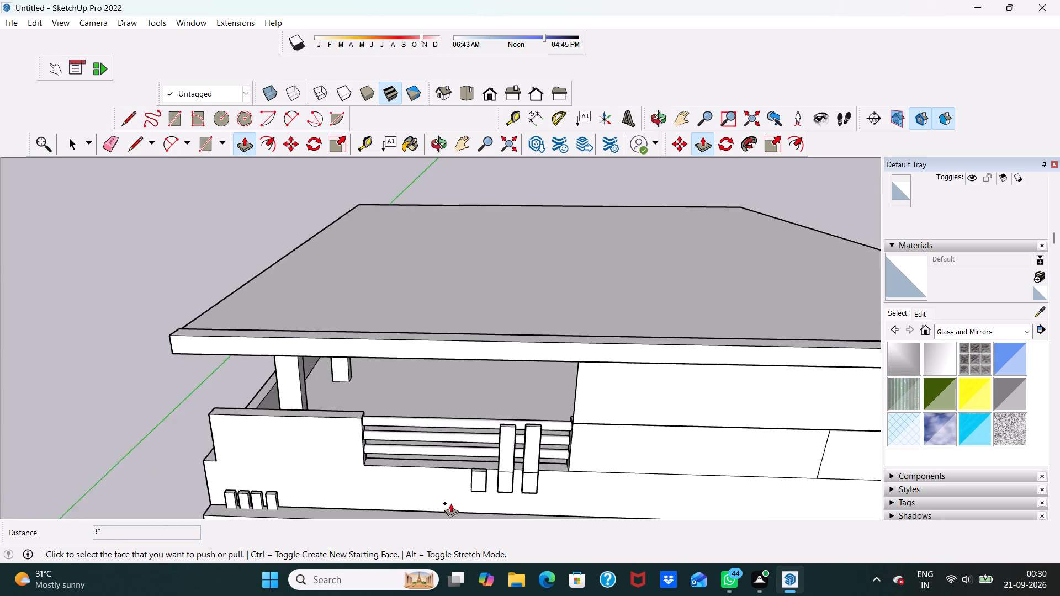
scroll(451, 503, "up", 8)
scroll(550, 403, "up", 4)
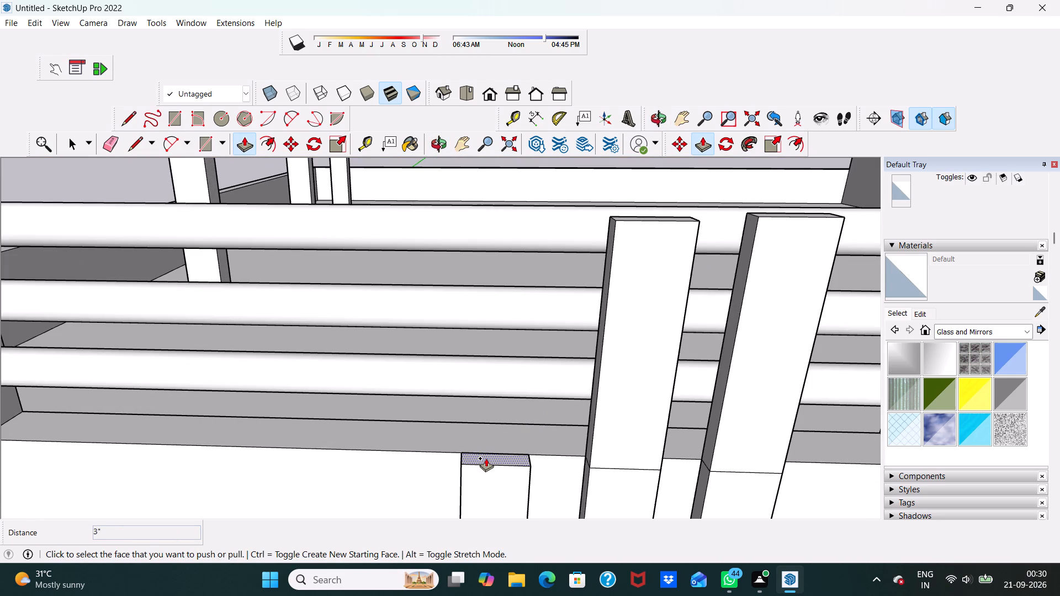
left_click(486, 458)
scroll(478, 311, "down", 1)
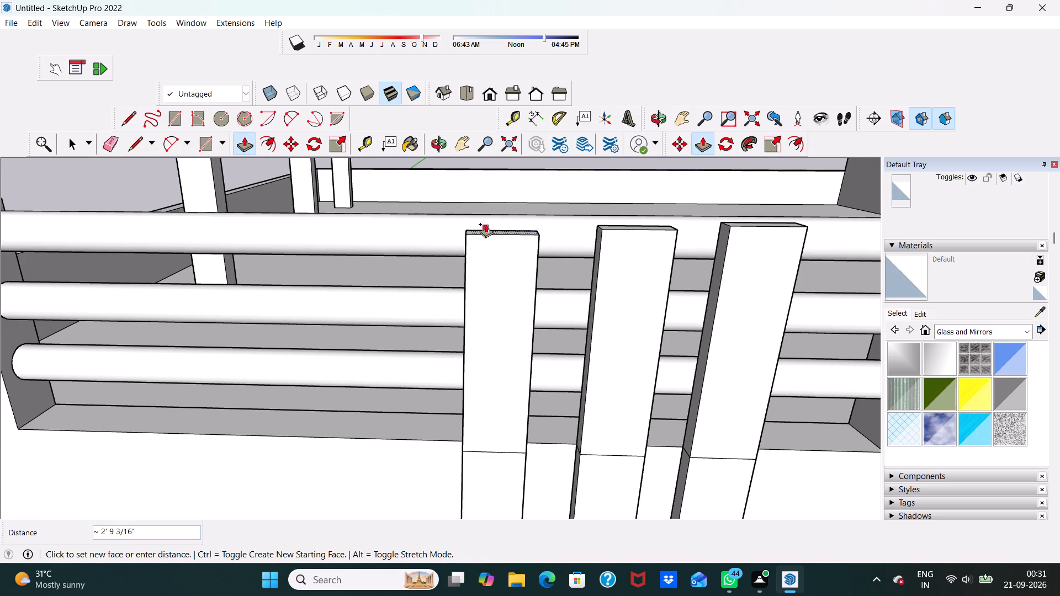
left_click(489, 216)
Raise the middle post's top face by about another 2 1/8" at the top railing pipe.
middle_click_drag(591, 207, 589, 254)
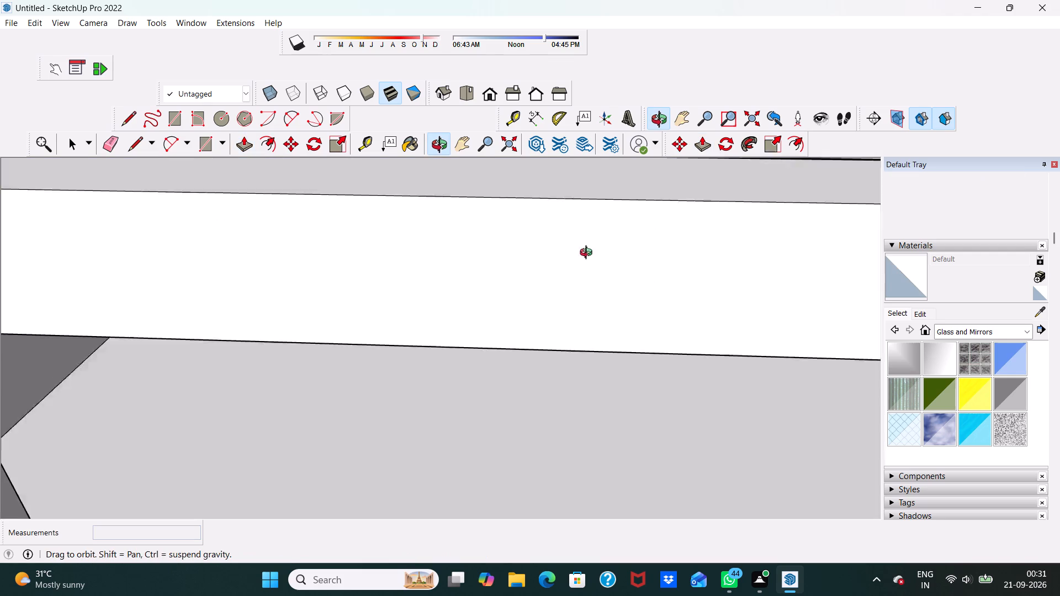
middle_click_drag(589, 254, 588, 257)
scroll(573, 224, "up", 1)
scroll(553, 216, "down", 18)
middle_click_drag(568, 343, 568, 346)
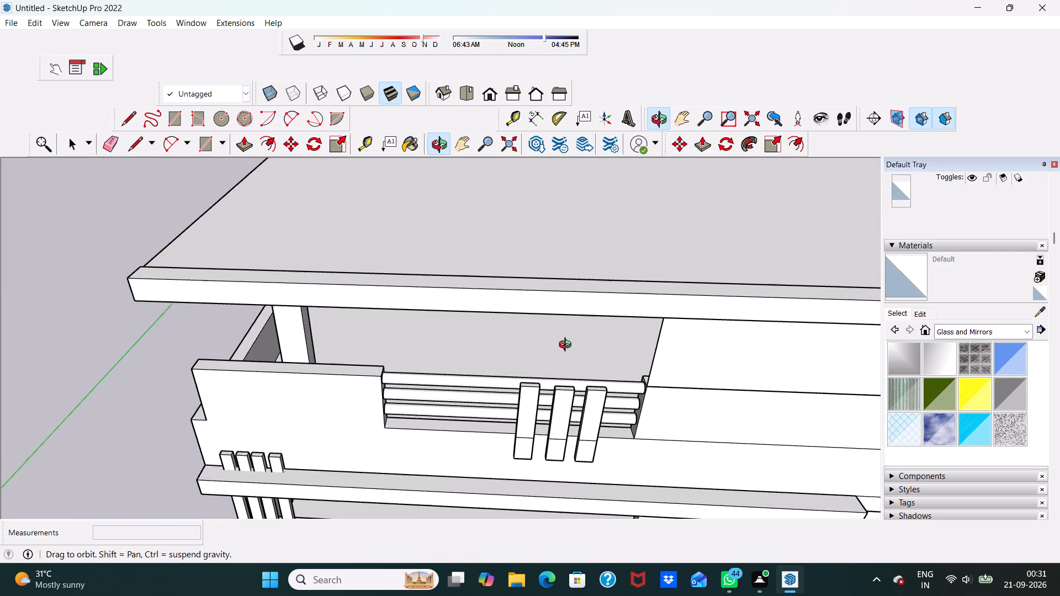
middle_click_drag(568, 346, 543, 241)
scroll(538, 253, "up", 4)
middle_click_drag(533, 238, 535, 240)
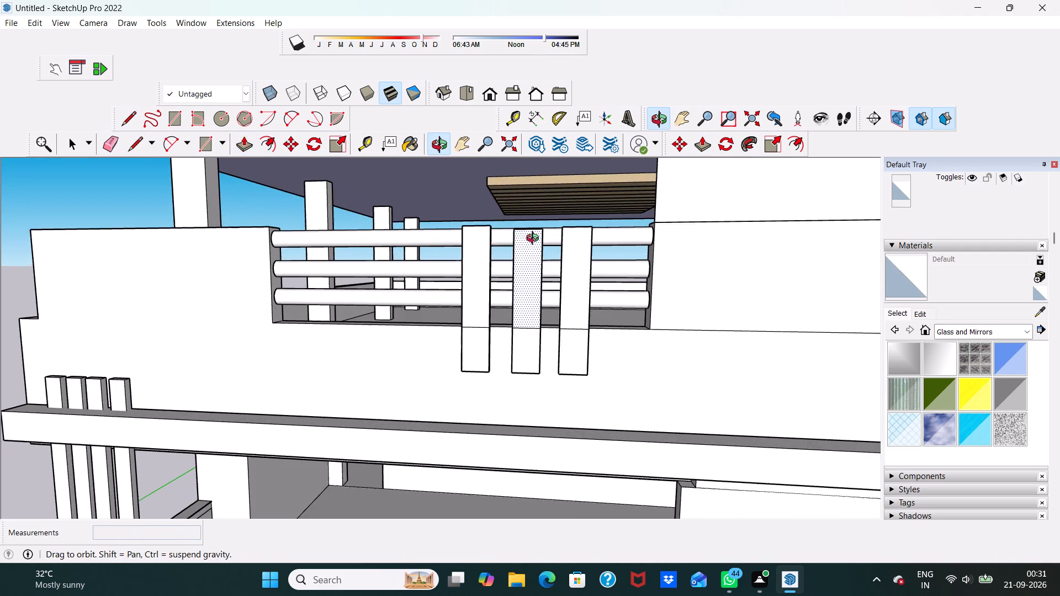
middle_click_drag(535, 240, 516, 323)
scroll(508, 276, "up", 9)
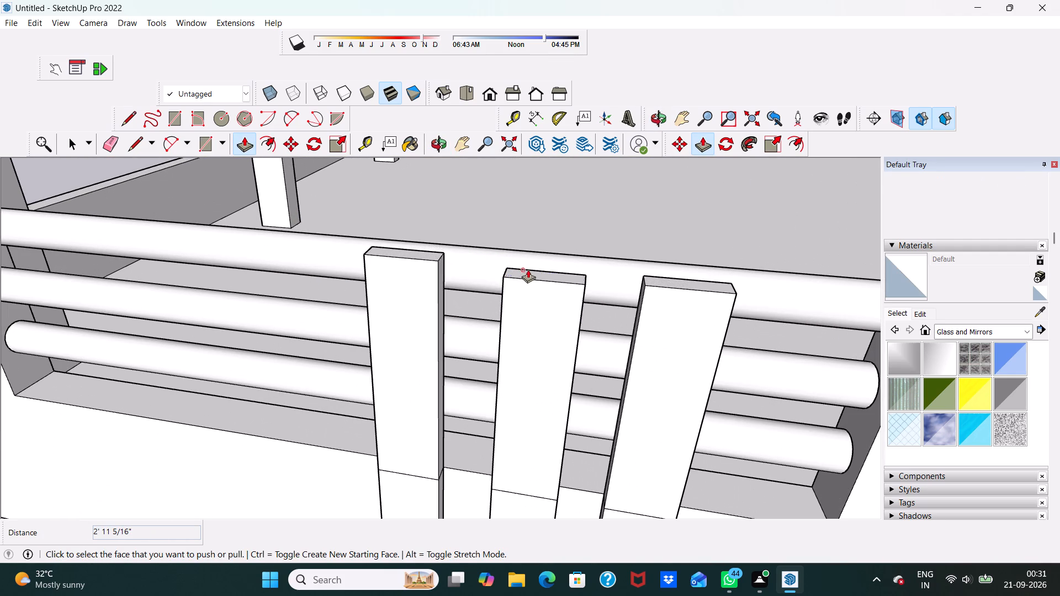
left_click(528, 272)
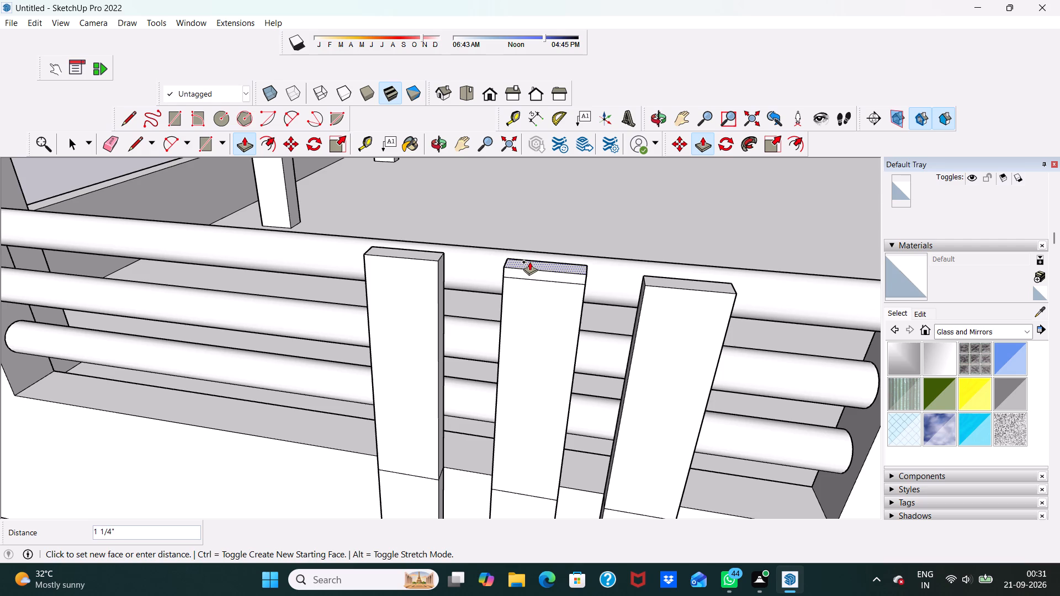
left_click(531, 256)
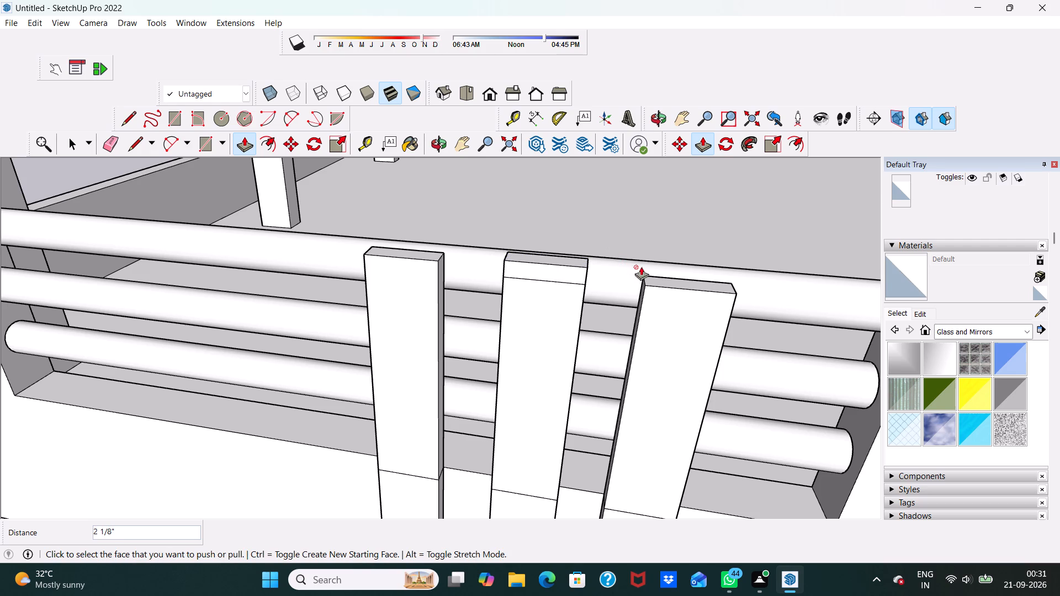
Raise the top face of the post nearest the solid wall by about 1 13/16".
left_click_drag(666, 279, 666, 264)
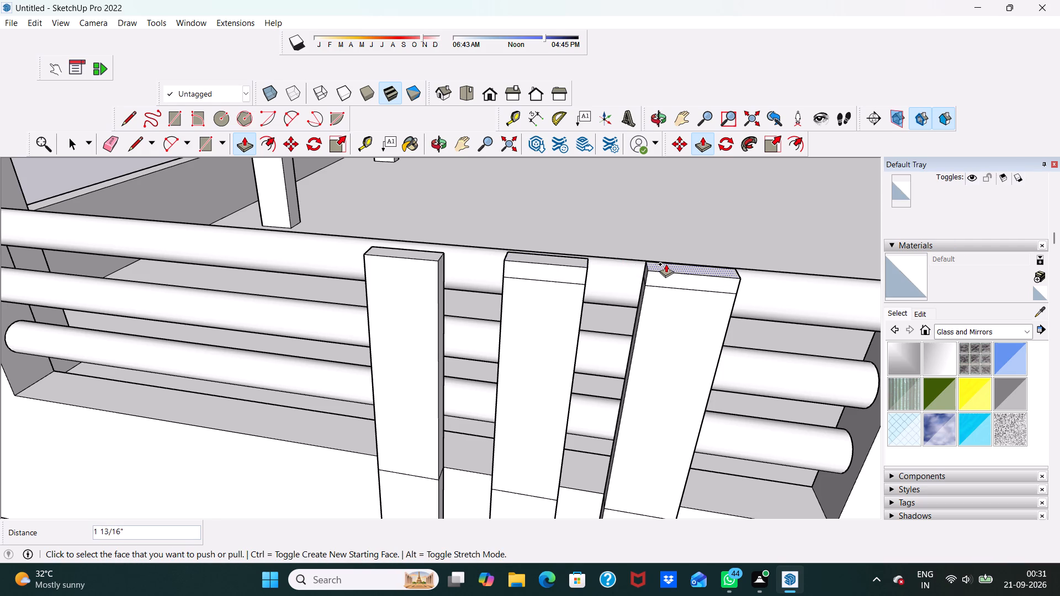
Raise the top face of the third post, farthest from the solid wall, slightly at the top railing pipe.
scroll(431, 241, "up", 1)
left_click_drag(412, 263, 414, 260)
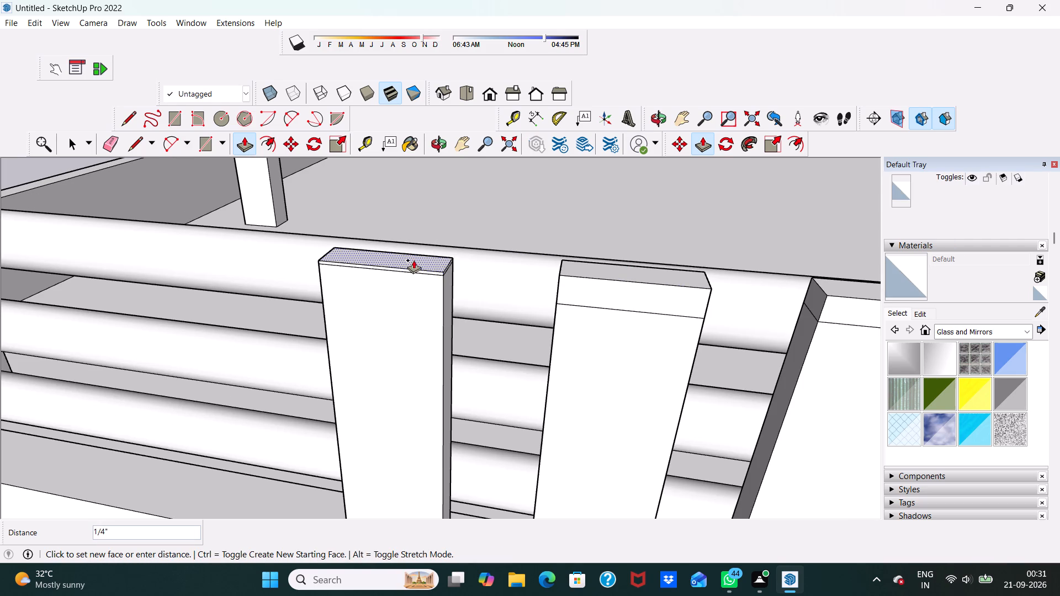
left_click_drag(414, 260, 416, 251)
left_click(417, 249)
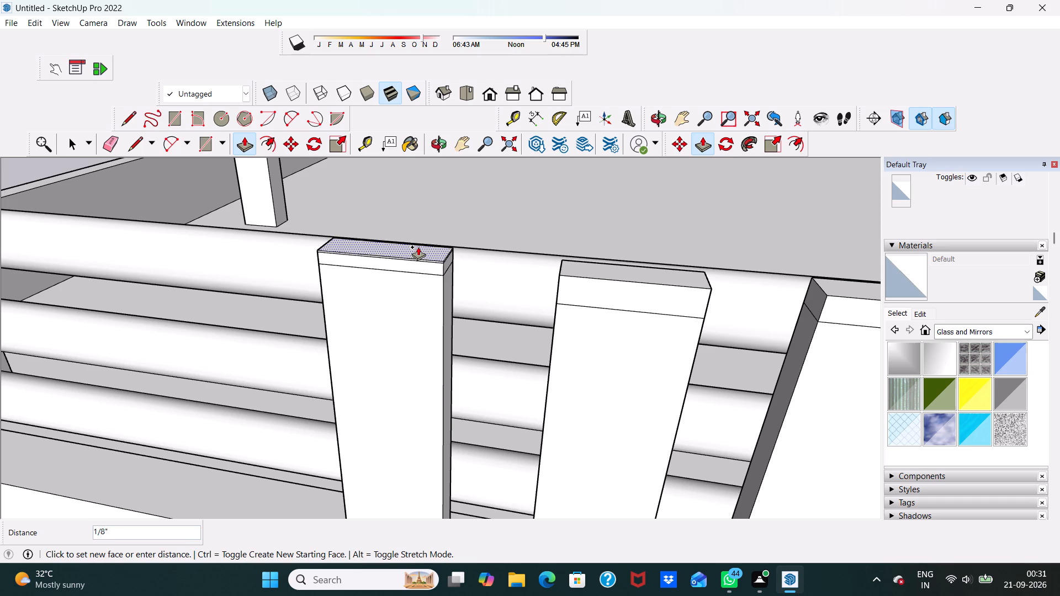
scroll(412, 255, "up", 3)
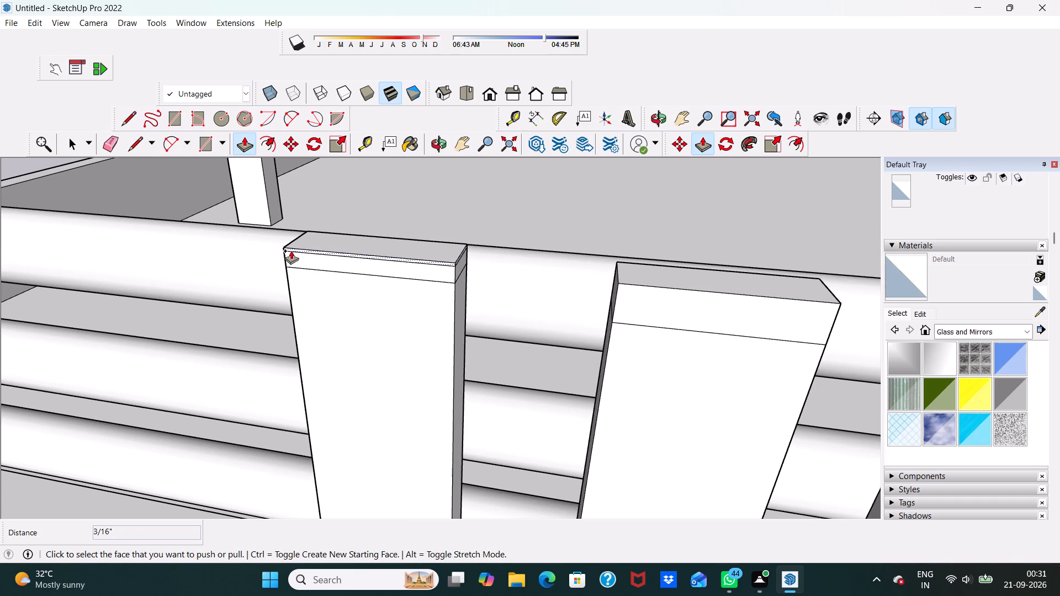
Erase the two horizontal seam lines near the top of the front face of the post farthest from the solid wall.
key("space")
left_click(112, 144)
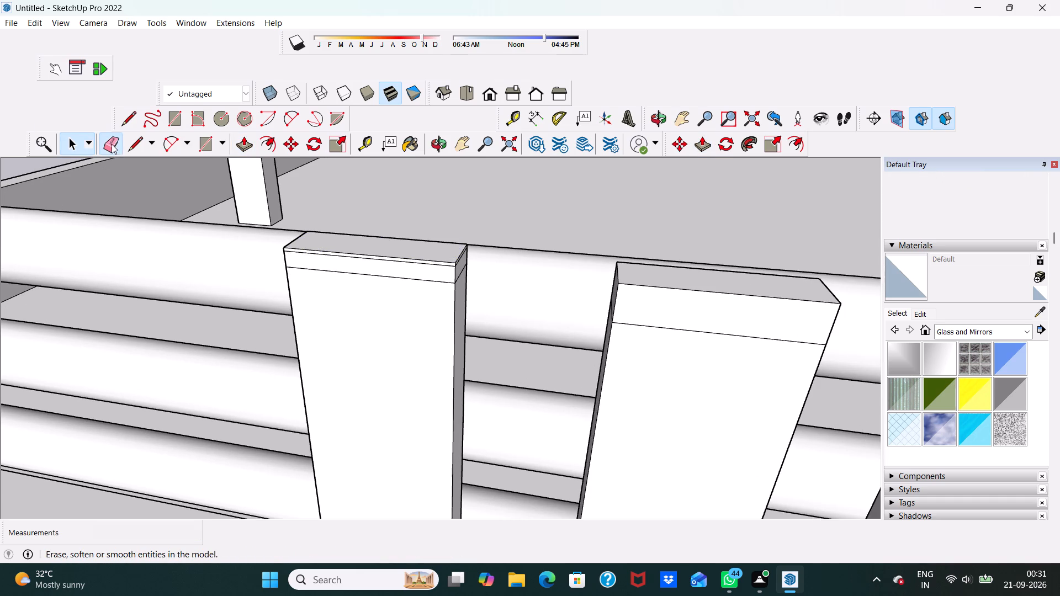
scroll(397, 278, "up", 4)
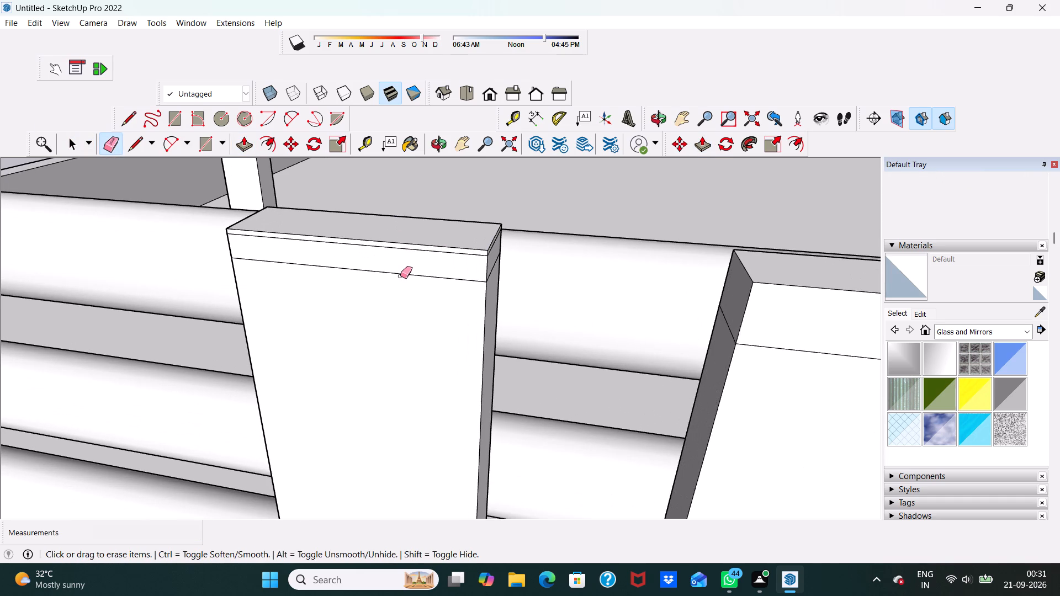
left_click(400, 276)
scroll(405, 286, "up", 4)
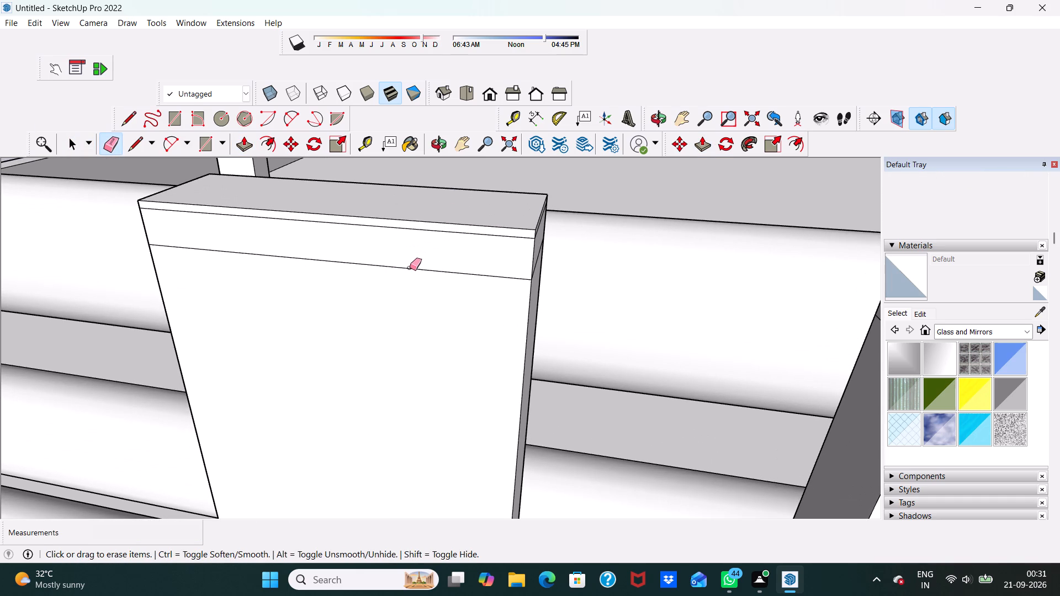
left_click(410, 269)
scroll(412, 235, "up", 4)
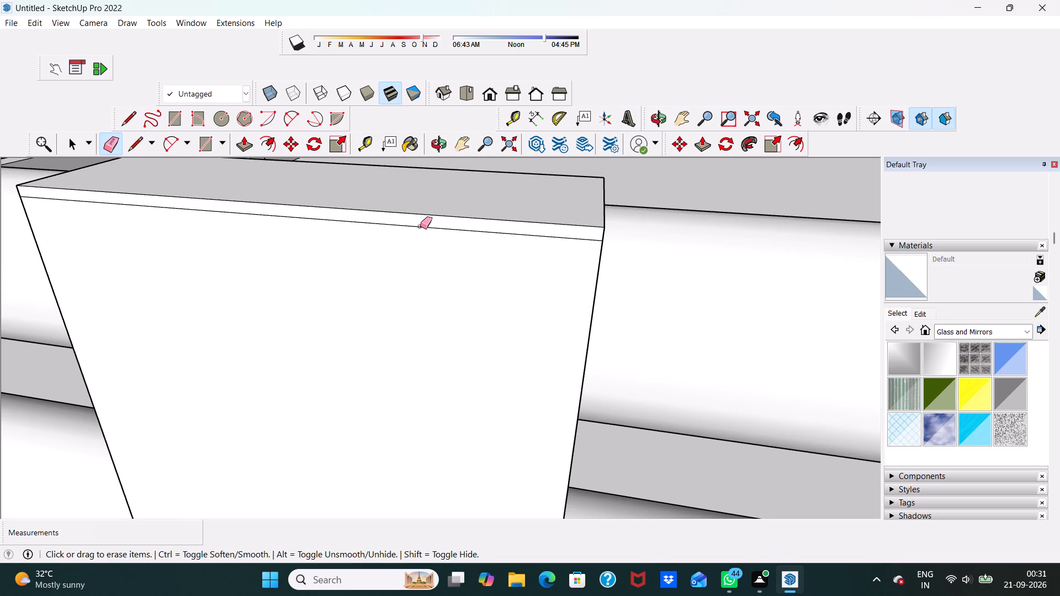
left_click(420, 226)
Erase the remaining horizontal seam lines near the top of both side faces of that same farthest post.
scroll(494, 249, "down", 1)
middle_click_drag(494, 249, 351, 260)
scroll(605, 257, "up", 3)
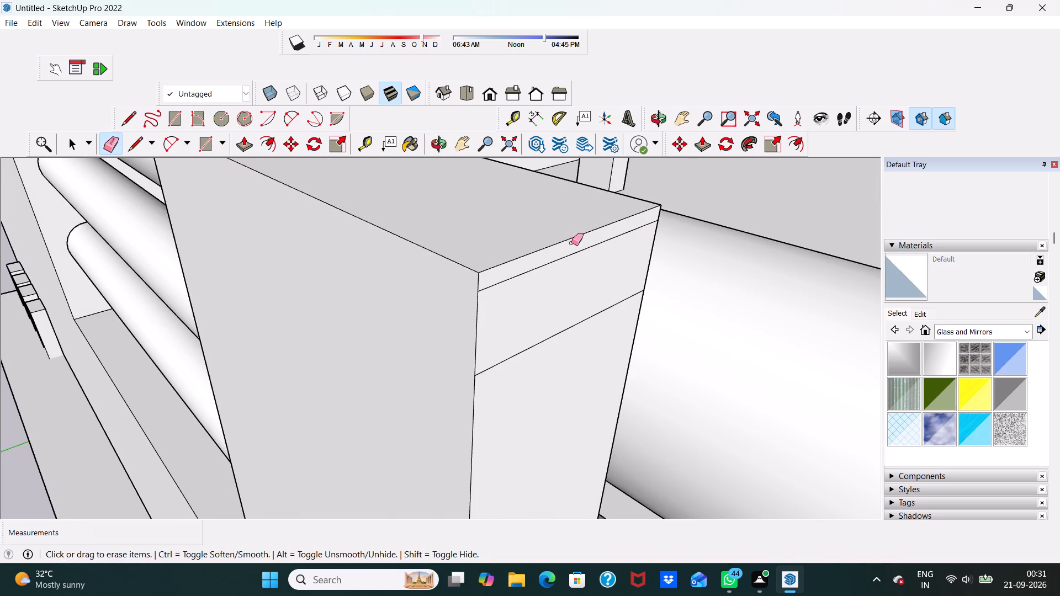
left_click(574, 253)
left_click(579, 326)
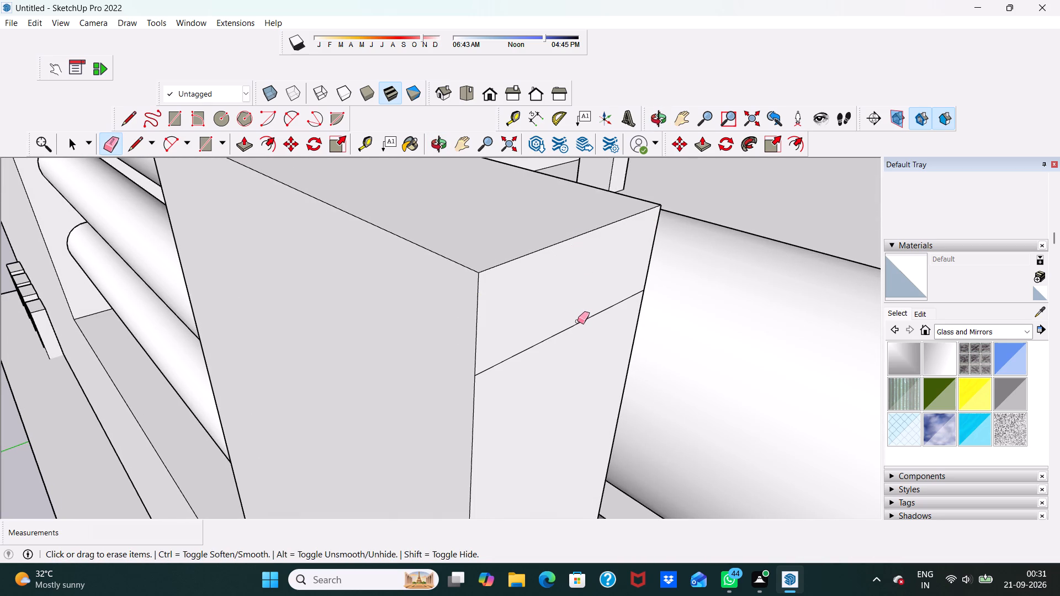
left_click(577, 321)
left_click(580, 323)
scroll(492, 303, "down", 6)
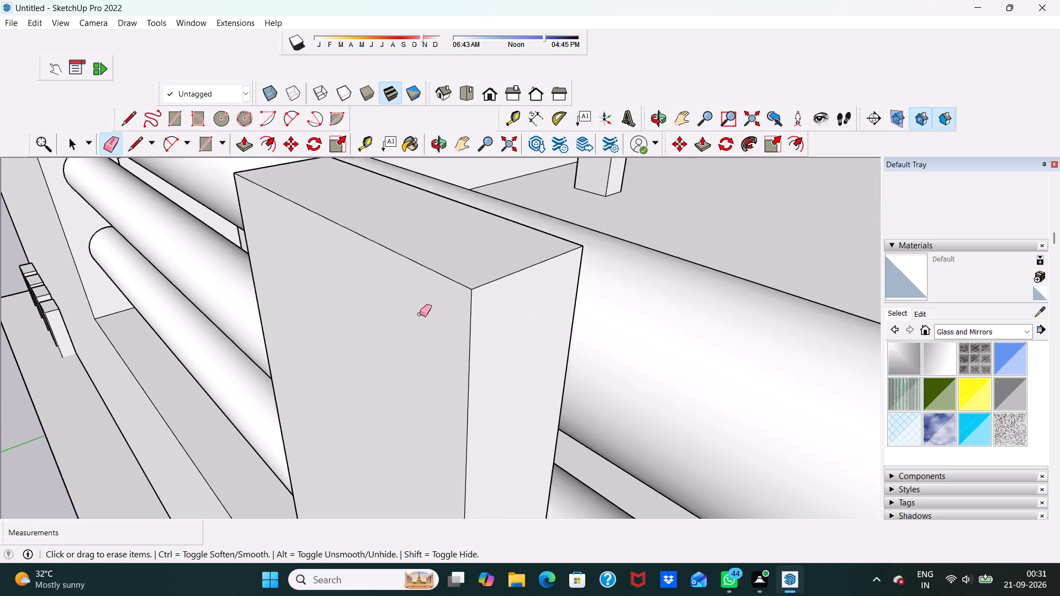
scroll(420, 314, "down", 1)
middle_click_drag(421, 314, 819, 230)
scroll(425, 254, "up", 4)
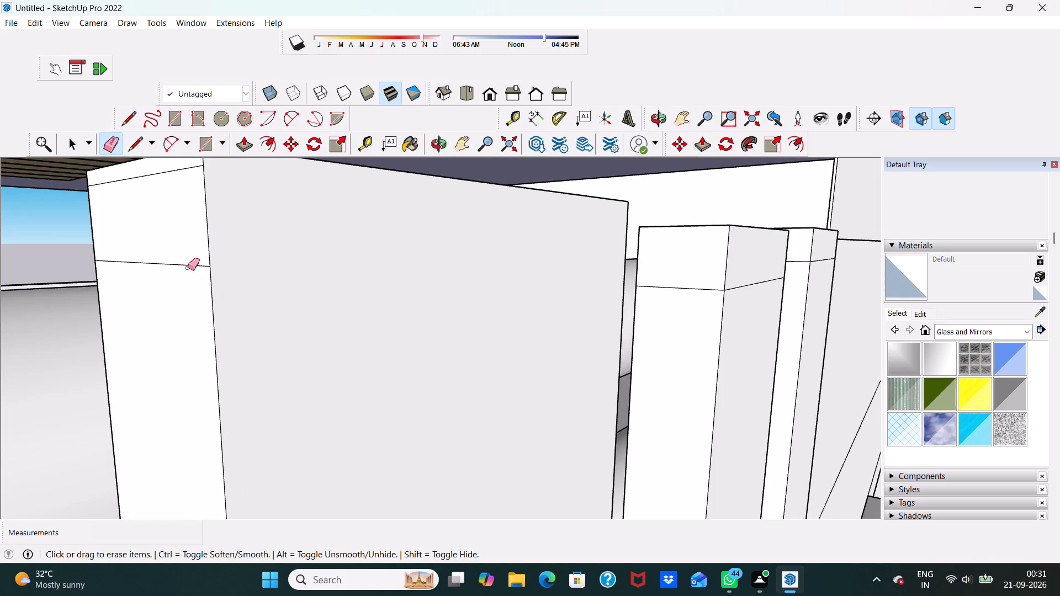
left_click(188, 268)
left_click(169, 264)
left_click(168, 172)
Erase the horizontal seam lines near the top of the middle post on its front and both side faces.
scroll(185, 189, "down", 3)
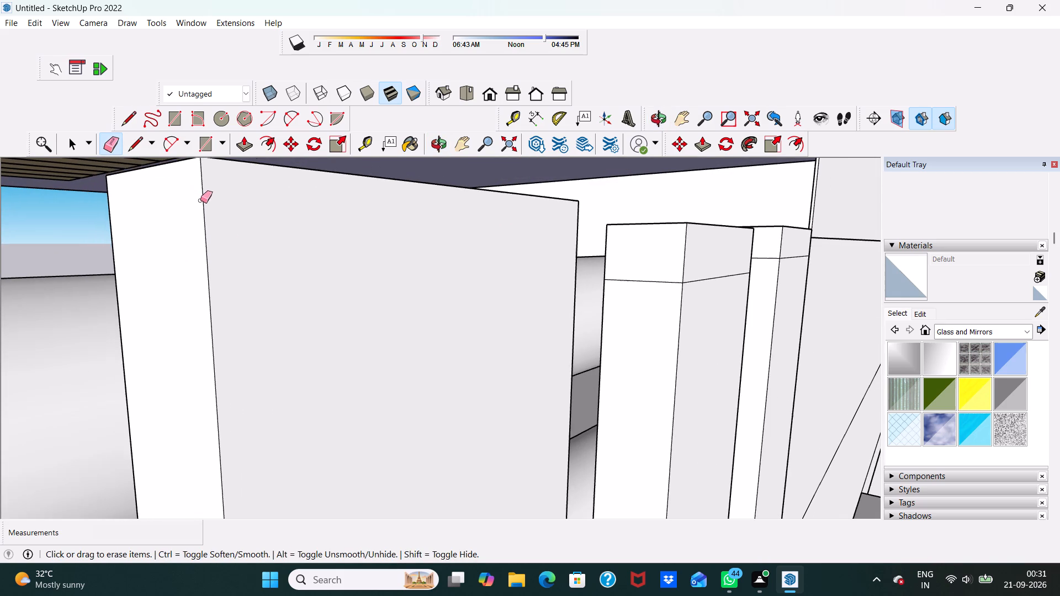
scroll(214, 212, "down", 4)
middle_click_drag(446, 287, 332, 286)
scroll(335, 283, "up", 1)
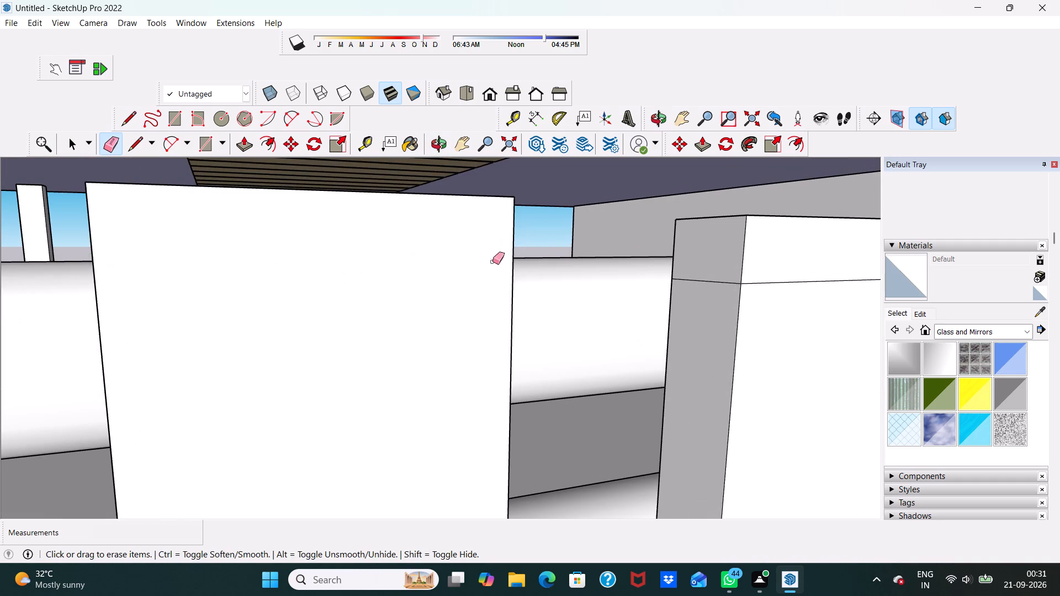
left_click(788, 281)
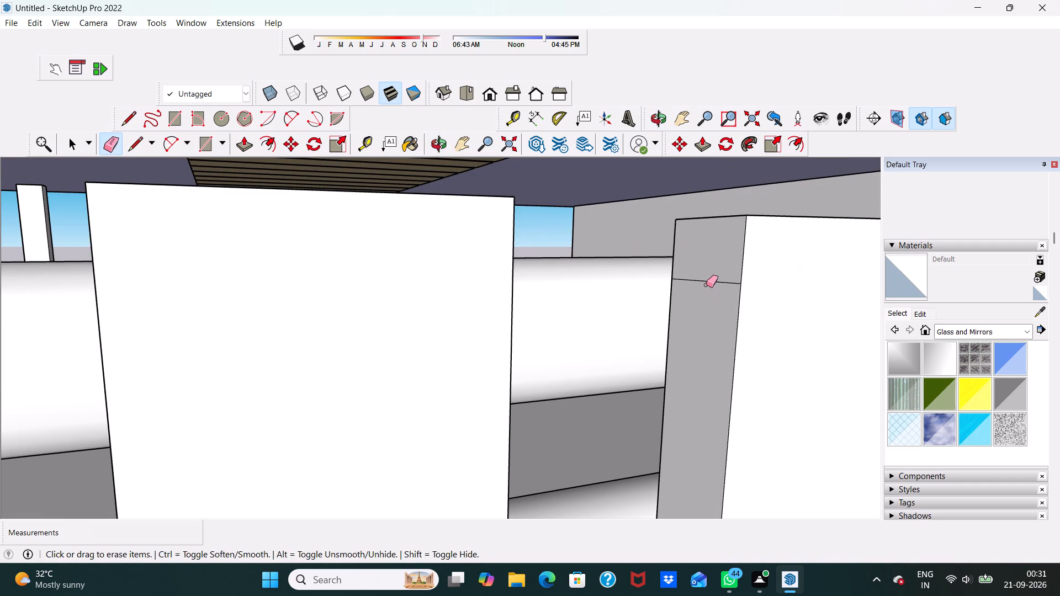
left_click(708, 281)
scroll(707, 267, "down", 9)
middle_click_drag(731, 265, 582, 280)
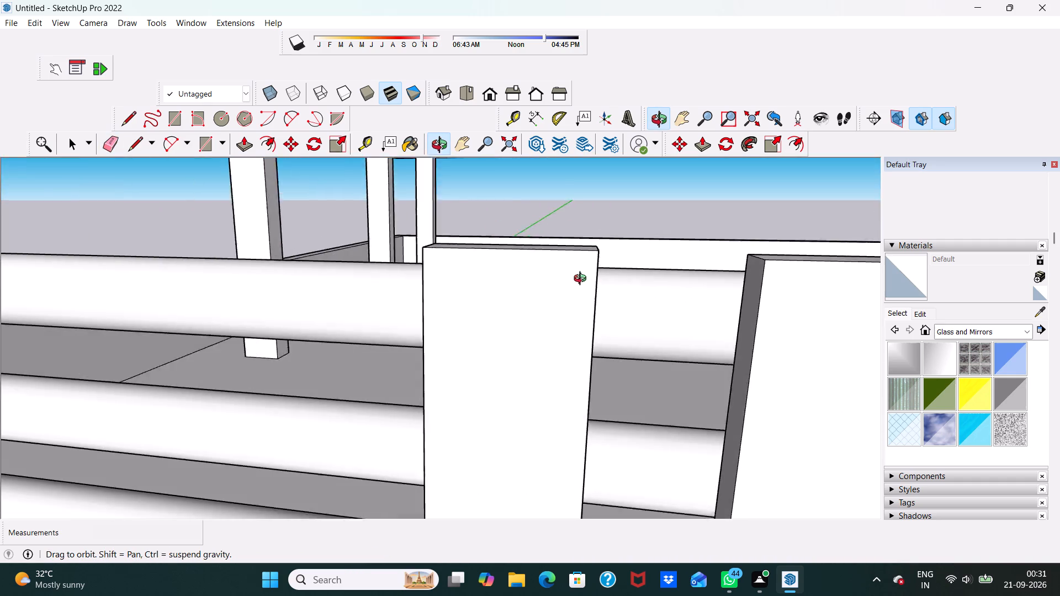
middle_click_drag(582, 280, 457, 301)
scroll(442, 275, "down", 5)
scroll(740, 367, "down", 2)
scroll(741, 367, "up", 5)
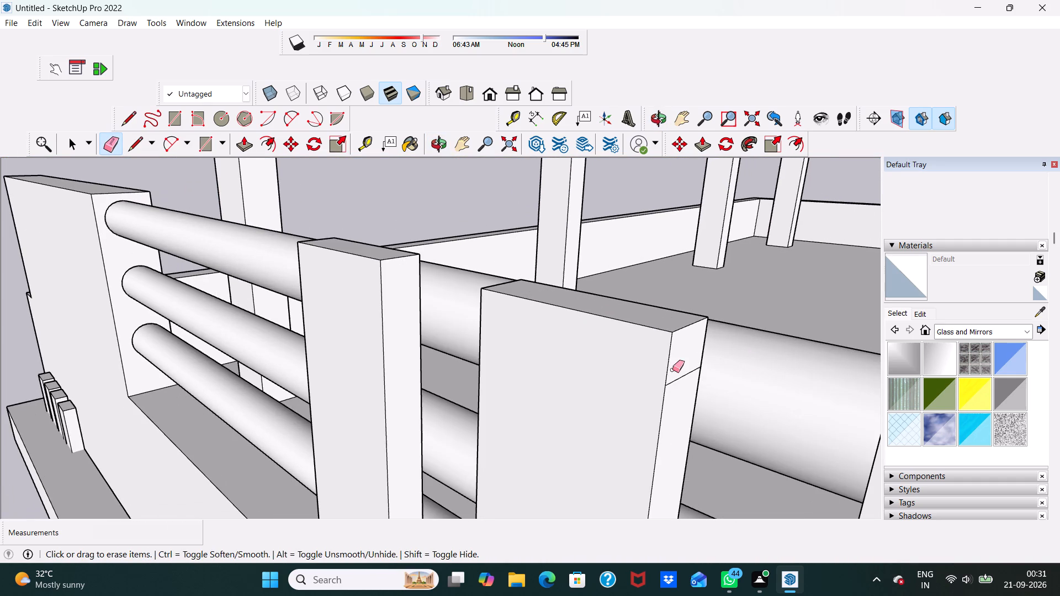
left_click(679, 381)
scroll(670, 357, "down", 5)
scroll(703, 373, "up", 11)
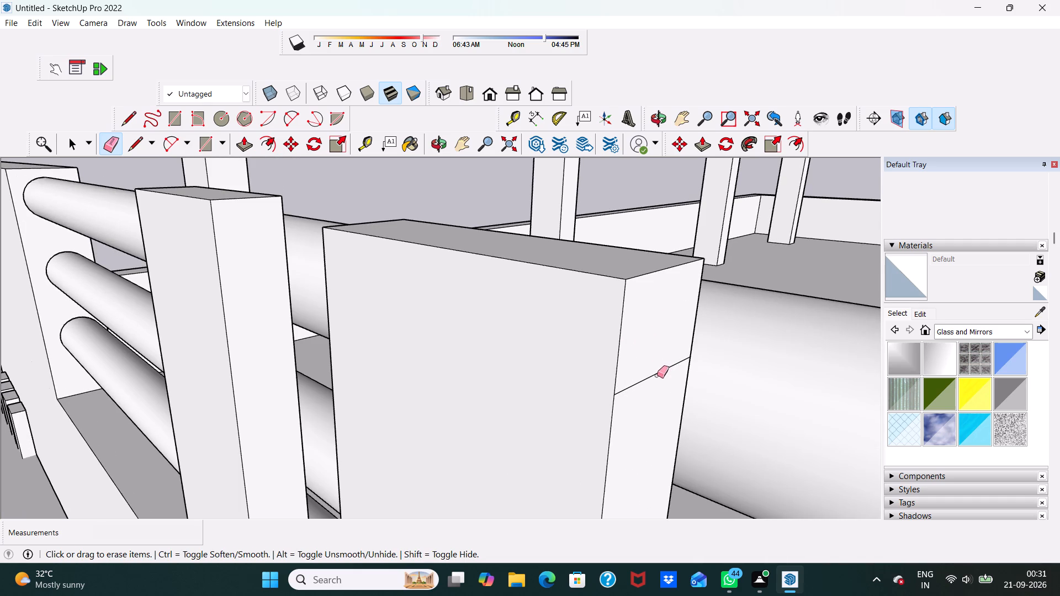
left_click(651, 375)
Erase the upper seam lines on the front face and the middle-post-facing side of the post nearest the solid wall.
scroll(651, 375, "down", 12)
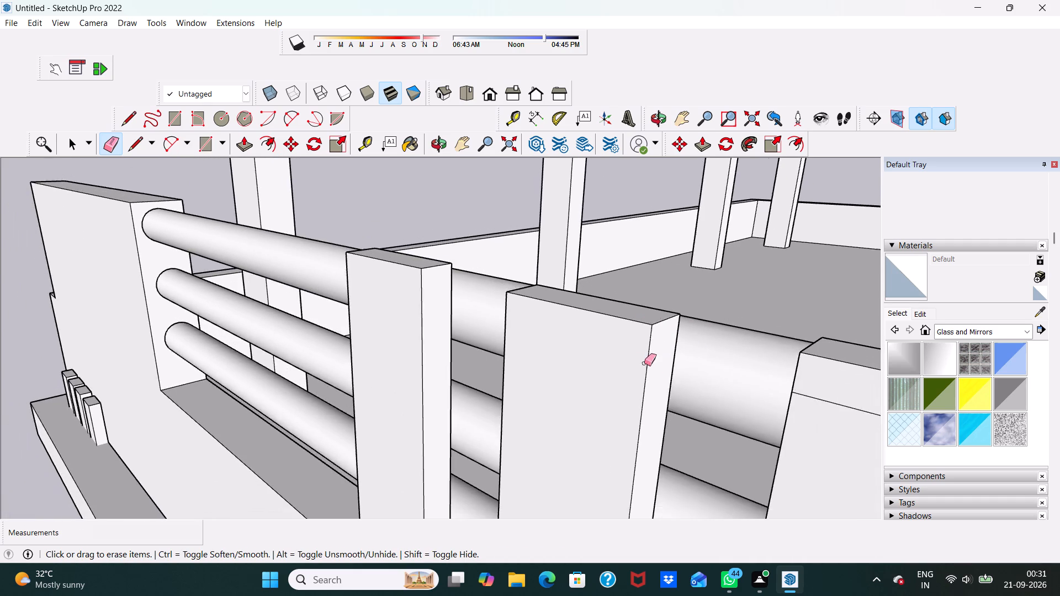
middle_click_drag(651, 376, 853, 388)
scroll(683, 323, "up", 4)
scroll(727, 279, "up", 2)
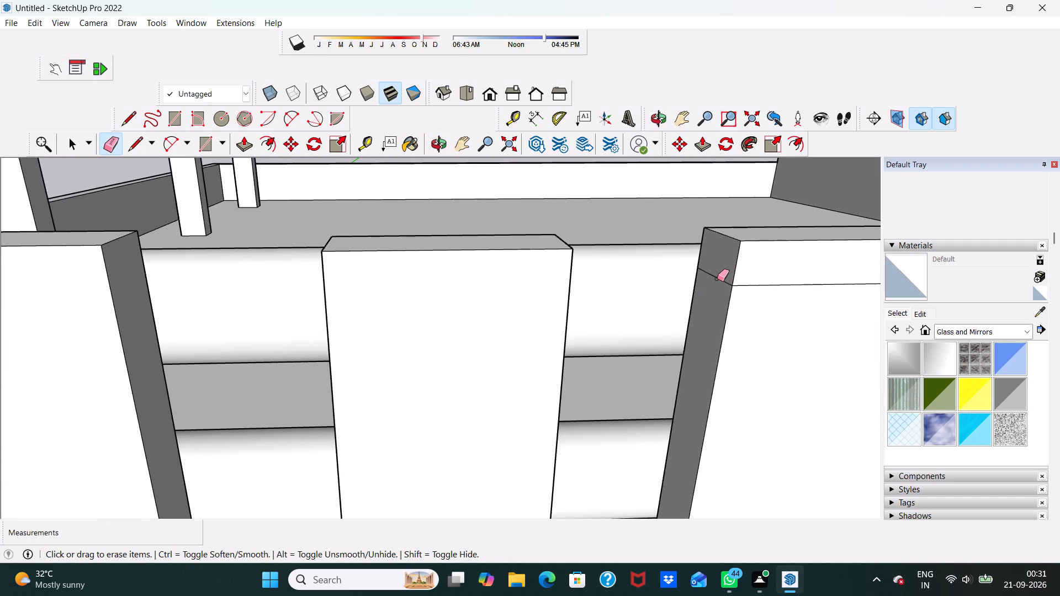
left_click(717, 279)
left_click(767, 283)
Erase the upper seam line on the nearest post's side face that looks toward the solid wall.
scroll(760, 286, "down", 4)
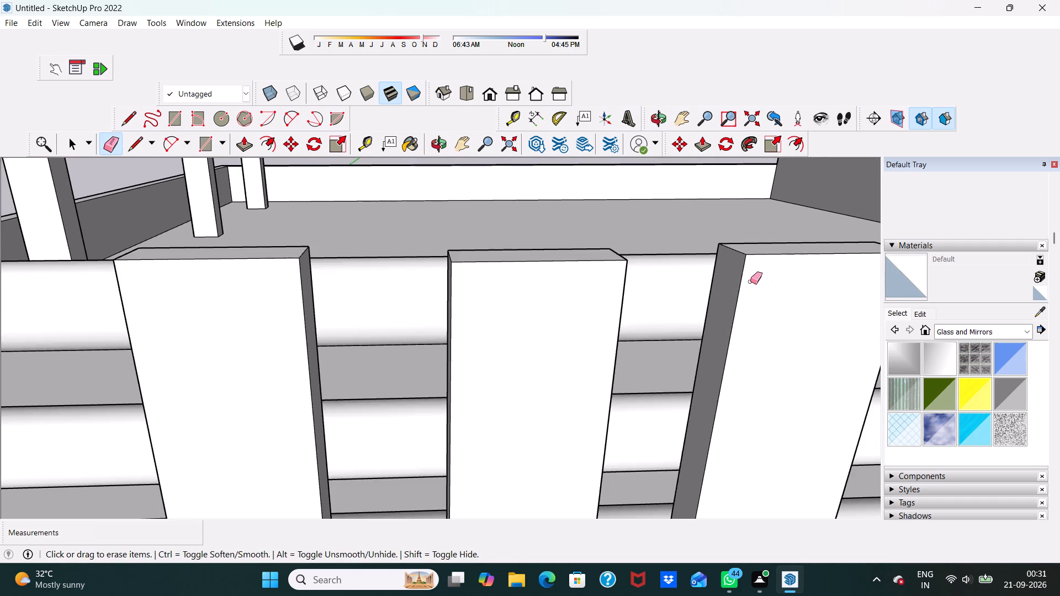
scroll(750, 281, "down", 2)
scroll(750, 284, "up", 1)
scroll(751, 288, "down", 3)
middle_click_drag(786, 317, 691, 315)
scroll(677, 312, "up", 1)
scroll(672, 311, "down", 11)
middle_click_drag(834, 356, 678, 365)
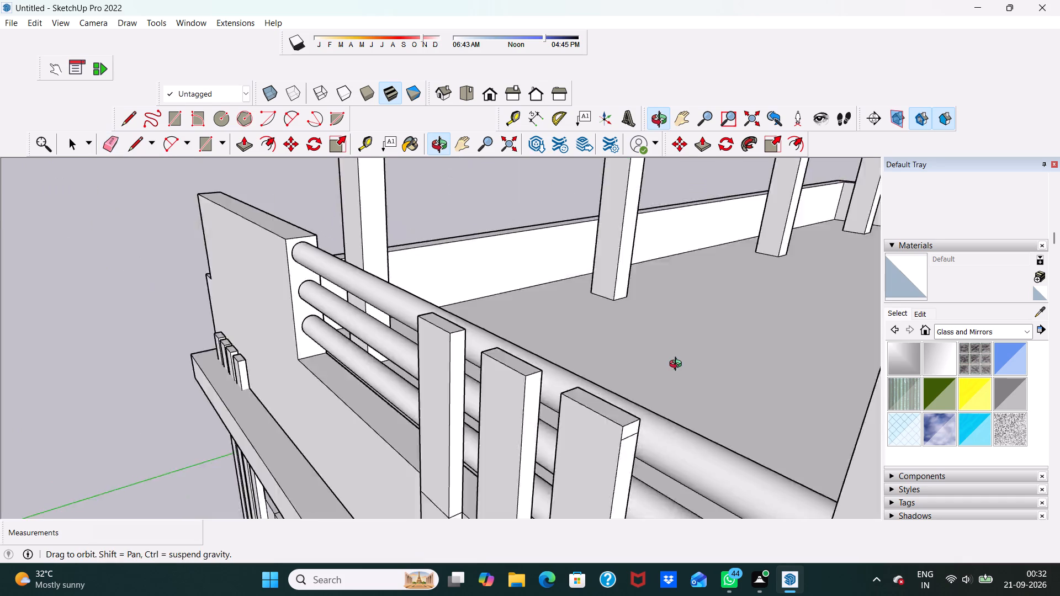
middle_click_drag(678, 365, 668, 353)
scroll(650, 398, "up", 4)
scroll(489, 418, "down", 4)
scroll(465, 429, "up", 4)
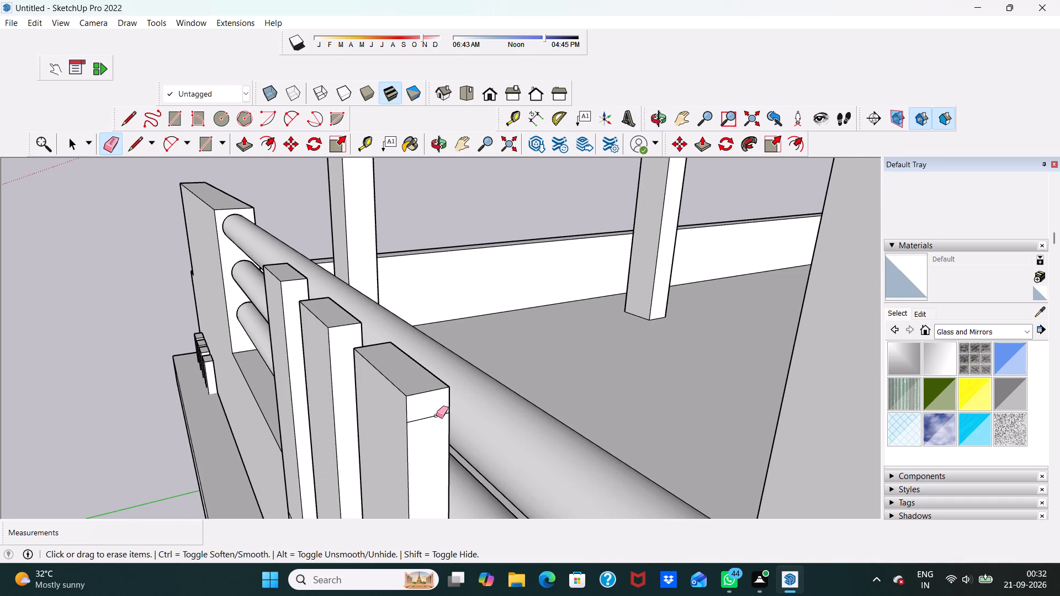
left_click(431, 418)
Erase the horizontal seam lines at the railing's base on the front faces of the farthest and middle posts.
scroll(415, 417, "down", 3)
middle_click_drag(392, 407, 578, 366)
key("space")
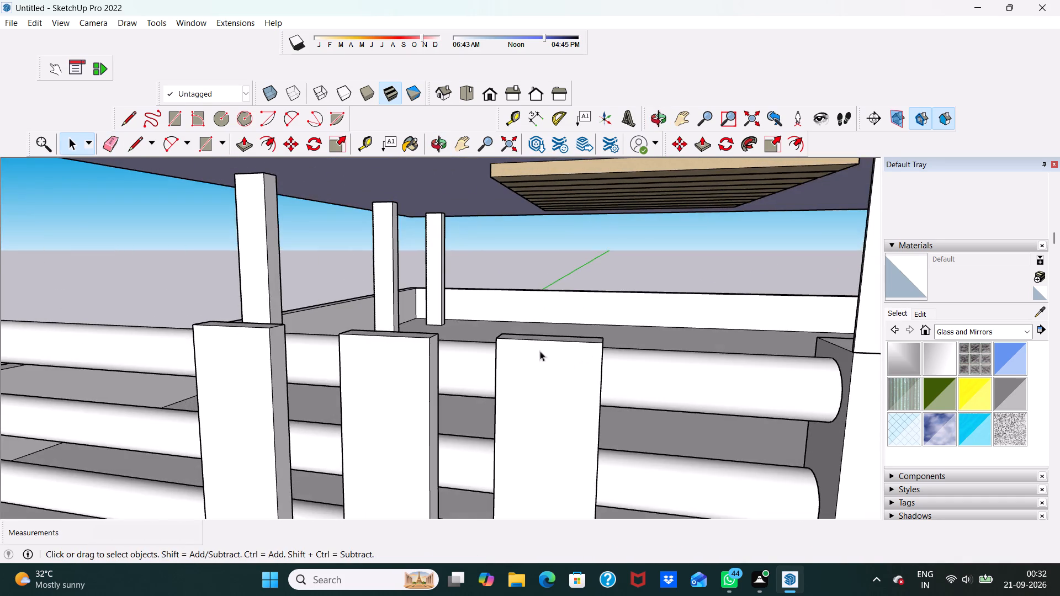
scroll(495, 347, "down", 17)
middle_click_drag(465, 401, 489, 372)
scroll(489, 372, "up", 11)
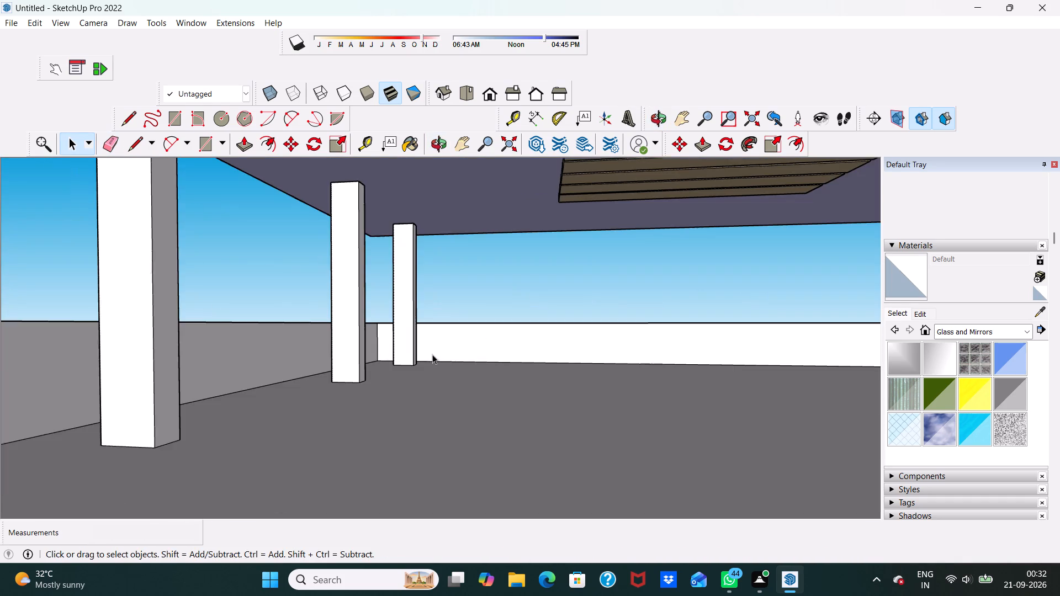
scroll(425, 322, "down", 6)
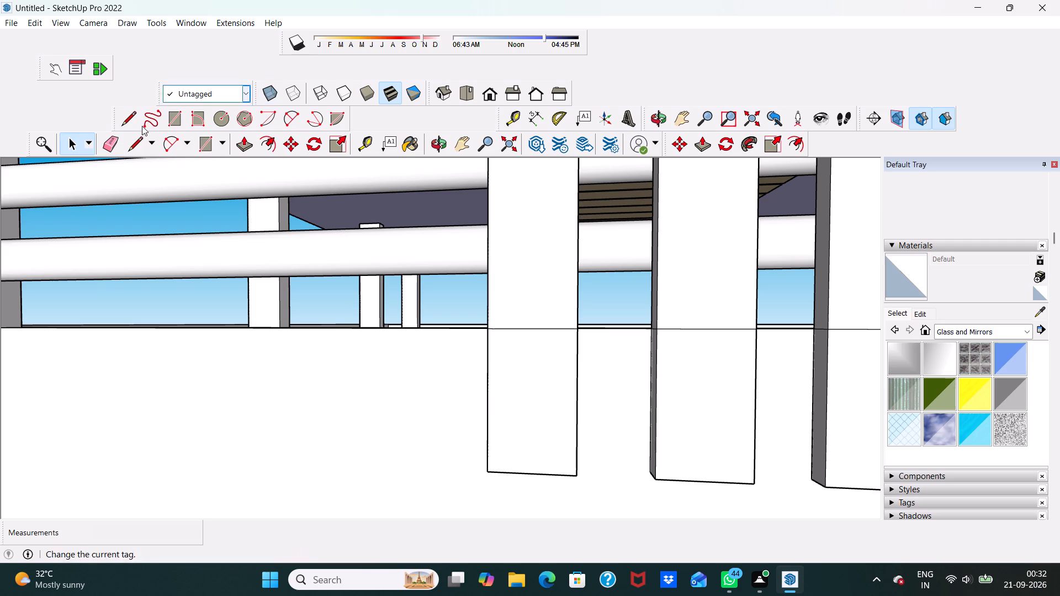
left_click(103, 144)
scroll(485, 296, "up", 3)
scroll(480, 296, "down", 6)
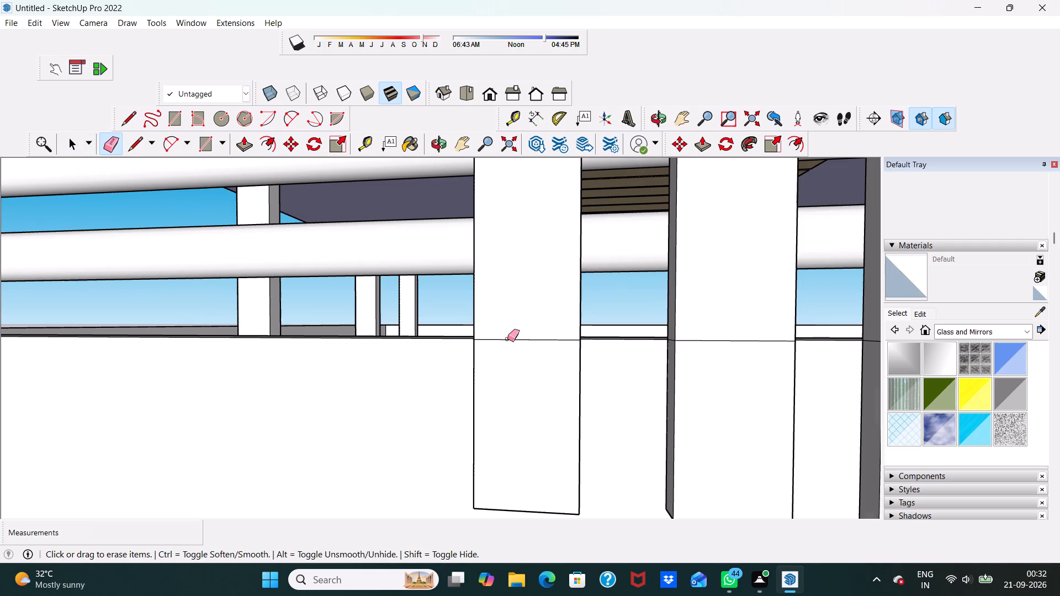
left_click(521, 338)
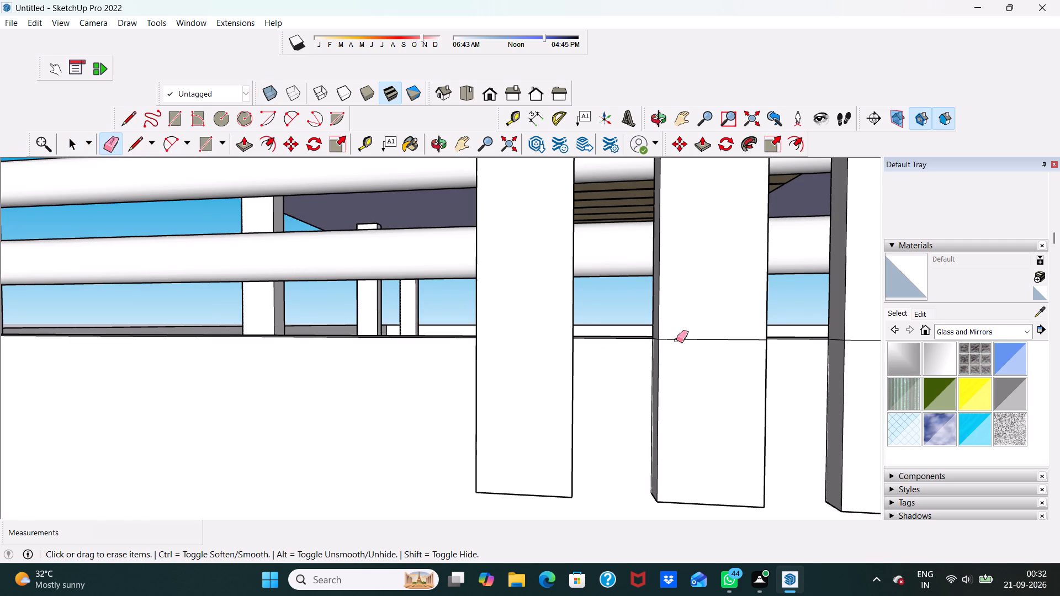
left_click(683, 340)
Erase the horizontal seam line at the railing's base on the front face of the post nearest the solid wall.
scroll(683, 322, "down", 12)
scroll(797, 317, "up", 3)
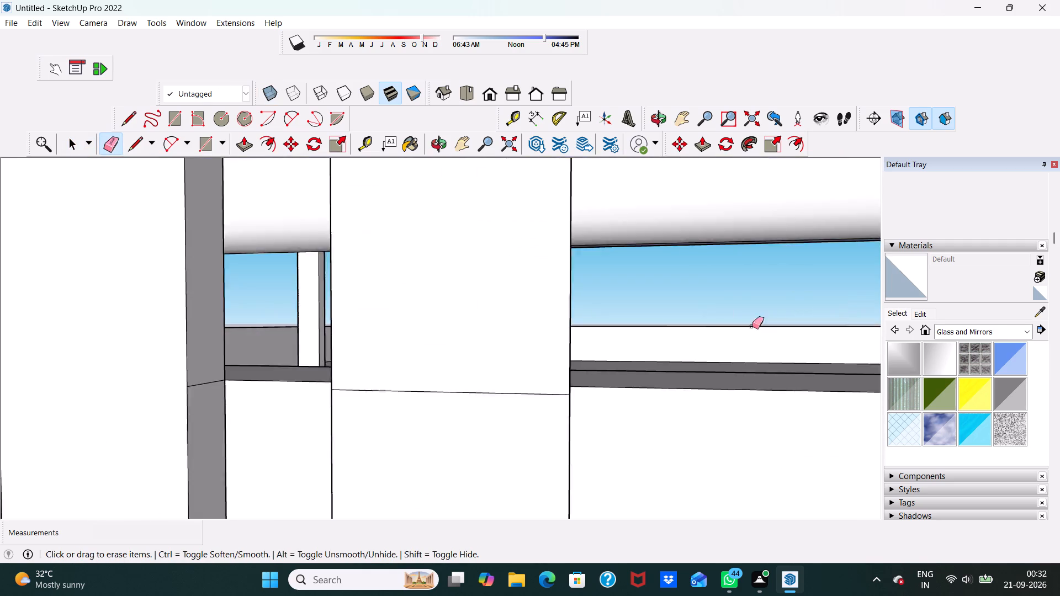
scroll(752, 326, "up", 2)
scroll(663, 349, "down", 5)
scroll(566, 380, "up", 4)
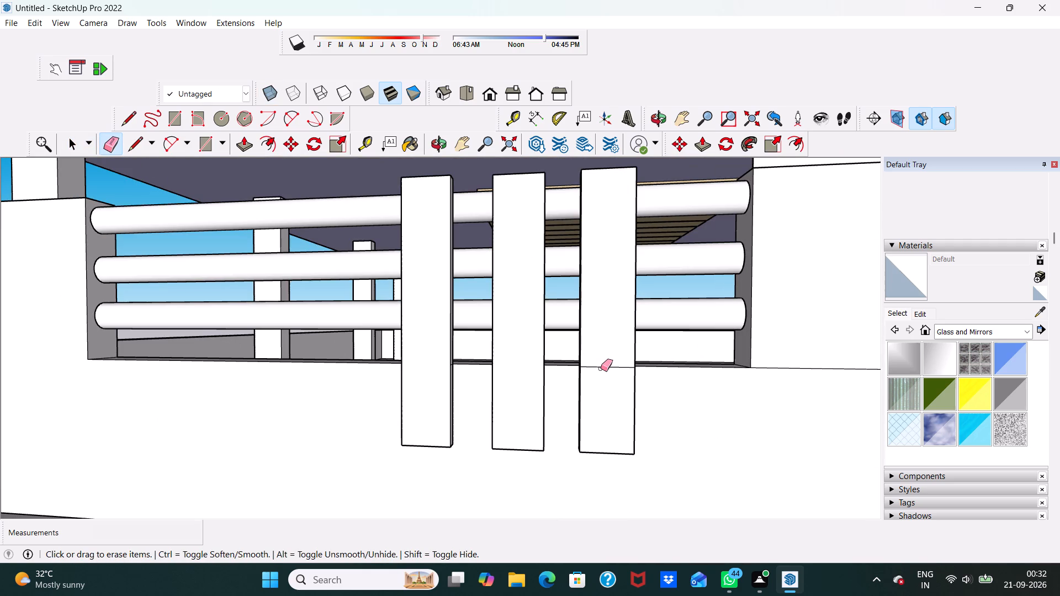
left_click(601, 369)
scroll(600, 368, "up", 6)
left_click(600, 368)
Erase the seam lines at the railing's base on the three posts' side faces that look away from the solid wall.
middle_click_drag(526, 385, 575, 385)
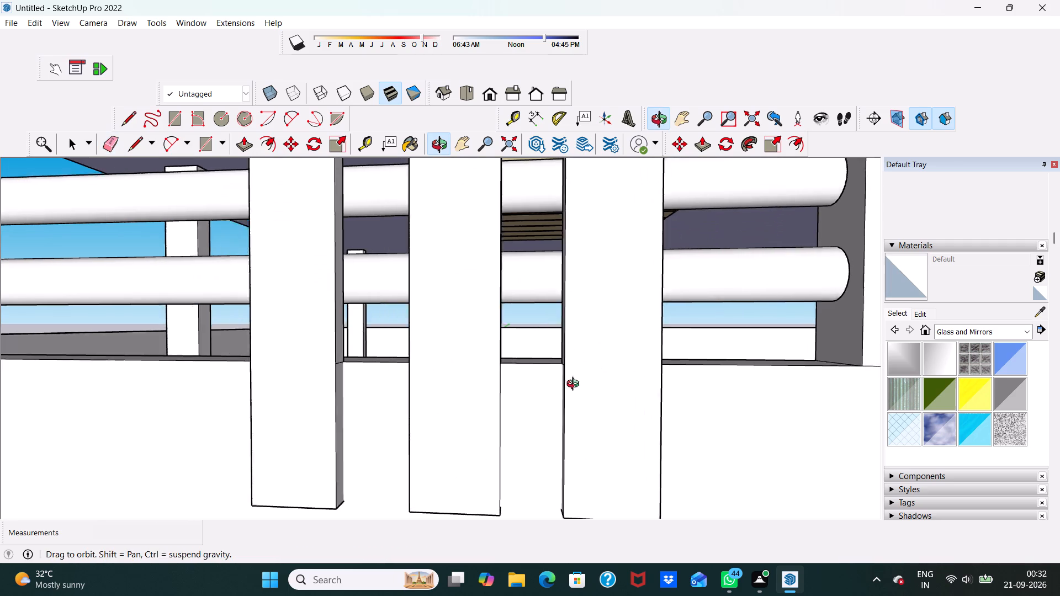
middle_click_drag(575, 385, 651, 387)
scroll(508, 359, "up", 3)
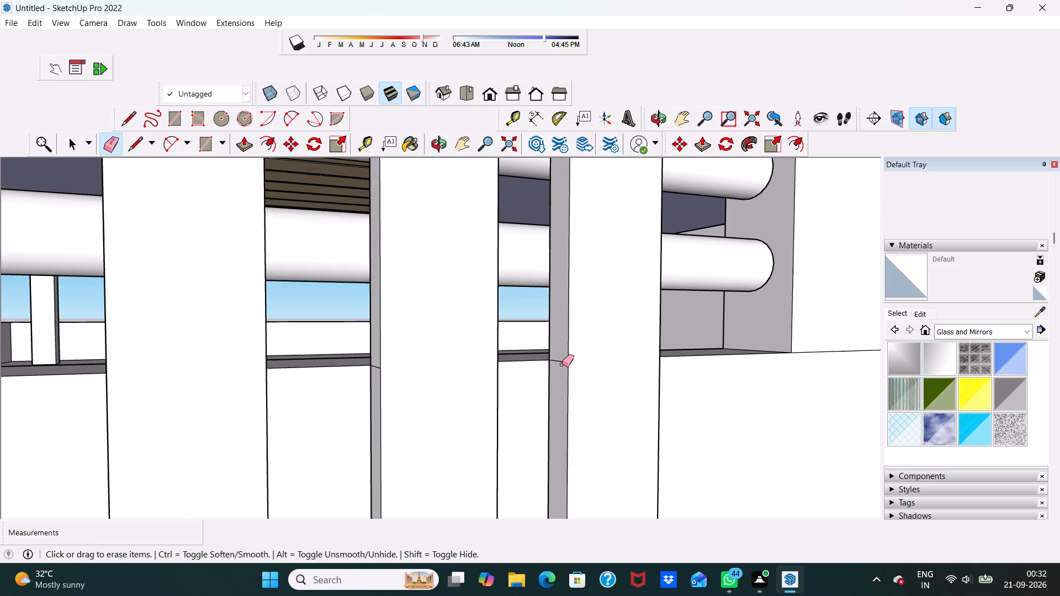
left_click(561, 362)
middle_click_drag(395, 372, 444, 379)
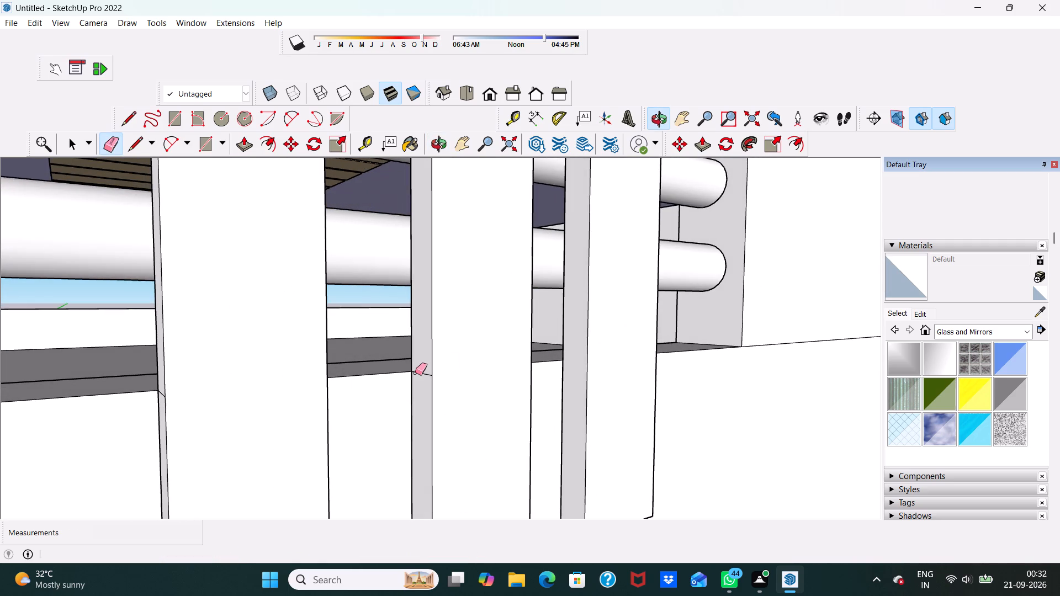
left_click(423, 376)
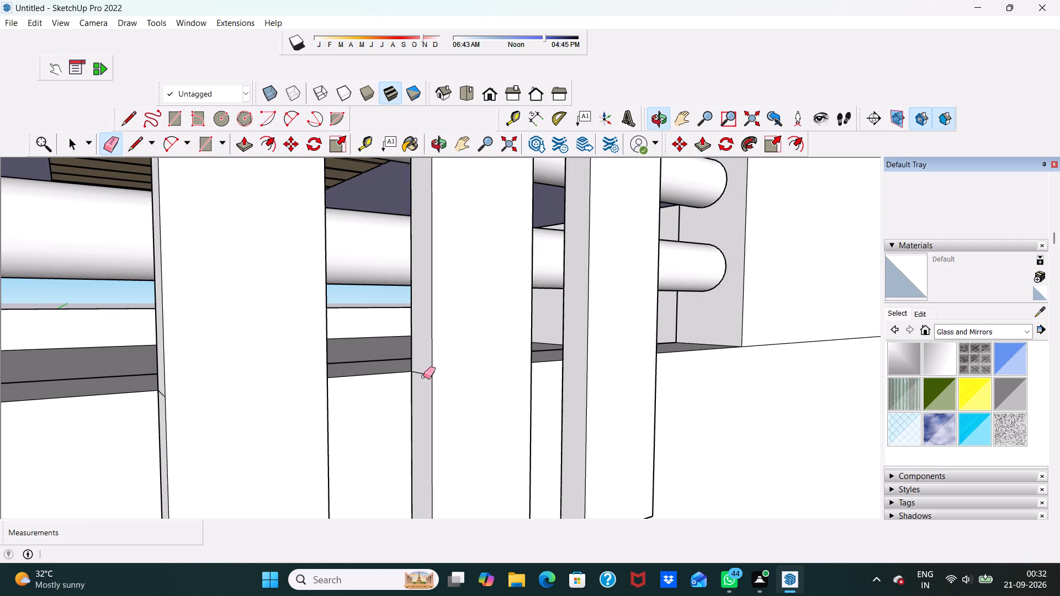
left_click(423, 373)
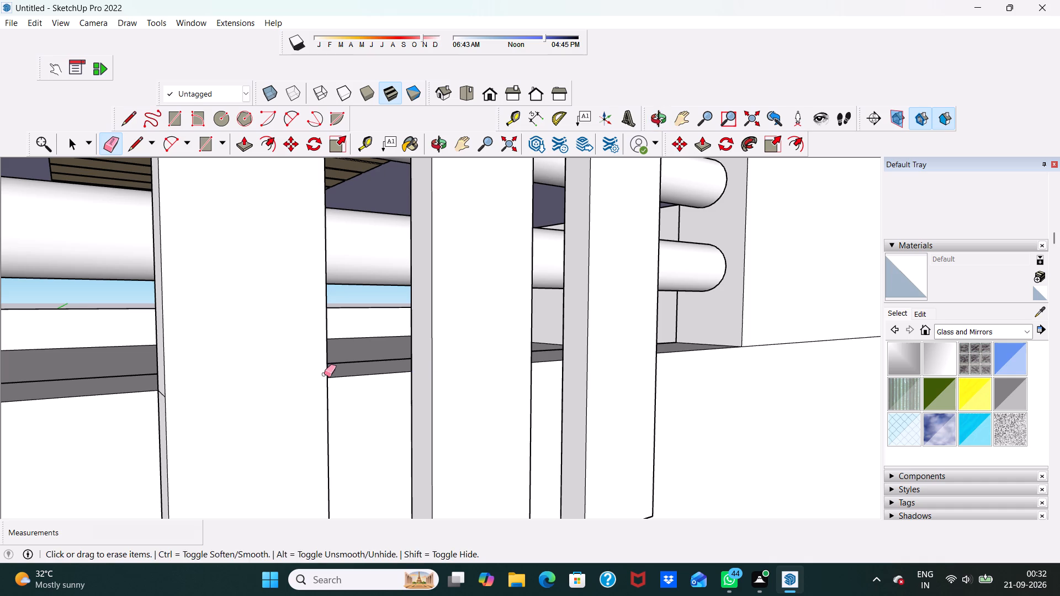
middle_click_drag(324, 374, 442, 360)
left_click(451, 363)
scroll(470, 364, "down", 1)
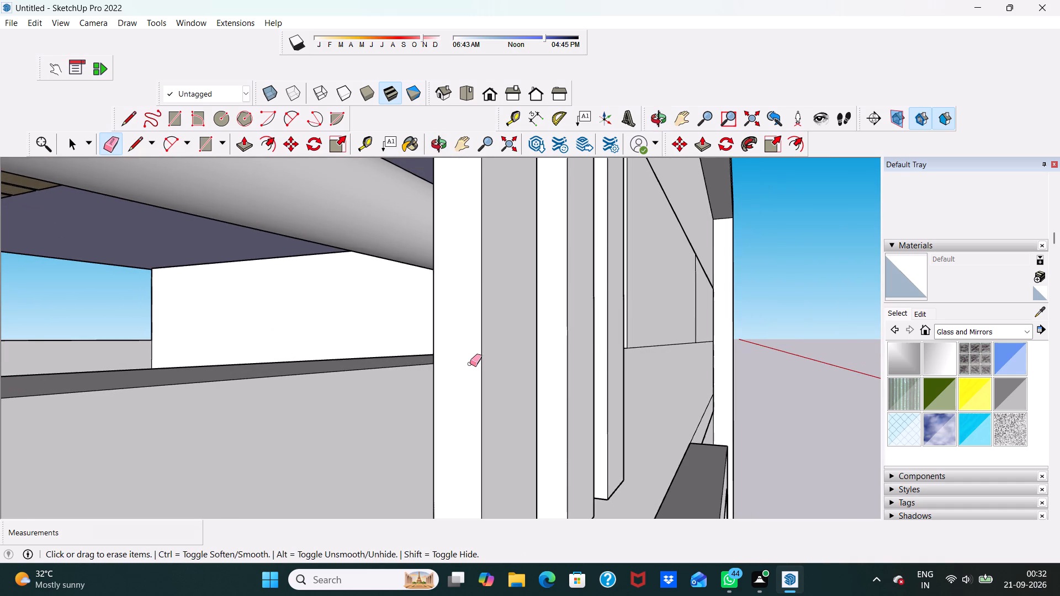
Erase the seam line at the railing's base on the farthest post's side face that looks toward the solid wall.
middle_click_drag(452, 369, 182, 391)
scroll(74, 400, "up", 4)
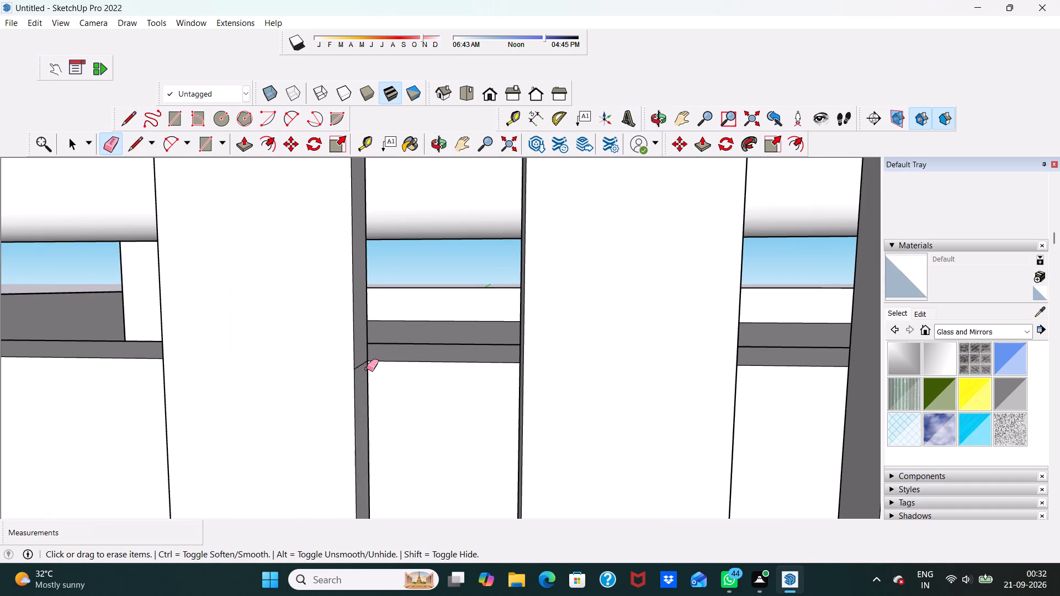
left_click(363, 366)
scroll(363, 366, "down", 1)
scroll(364, 366, "up", 1)
scroll(364, 365, "down", 1)
scroll(364, 365, "up", 4)
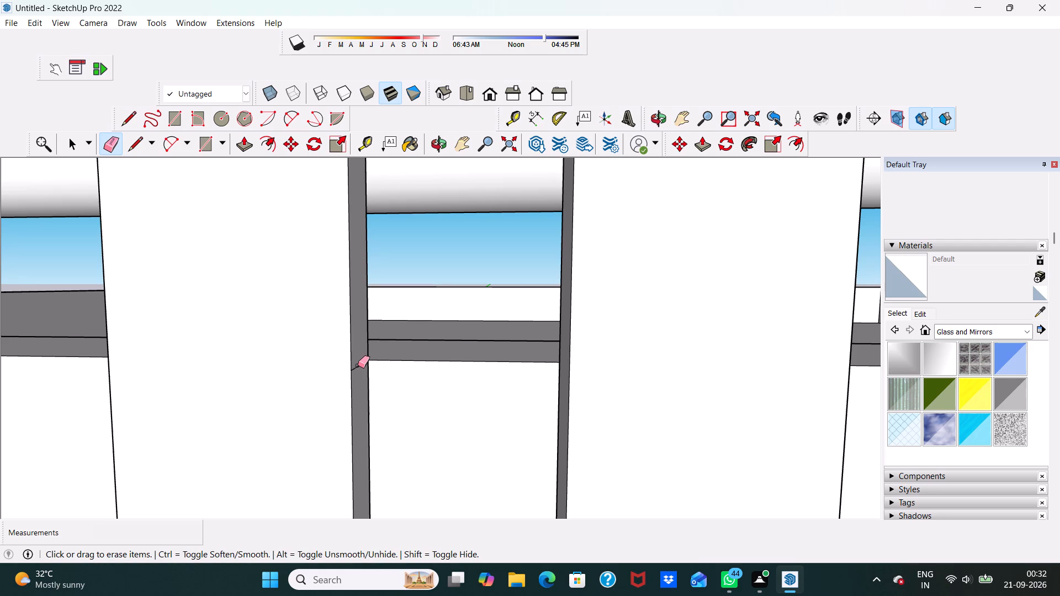
left_click(356, 368)
Erase the seam lines at the railing's base on the middle and nearest posts' side faces that look toward the solid wall.
scroll(356, 368, "down", 10)
middle_click_drag(501, 365, 333, 369)
scroll(543, 363, "up", 4)
scroll(499, 357, "up", 1)
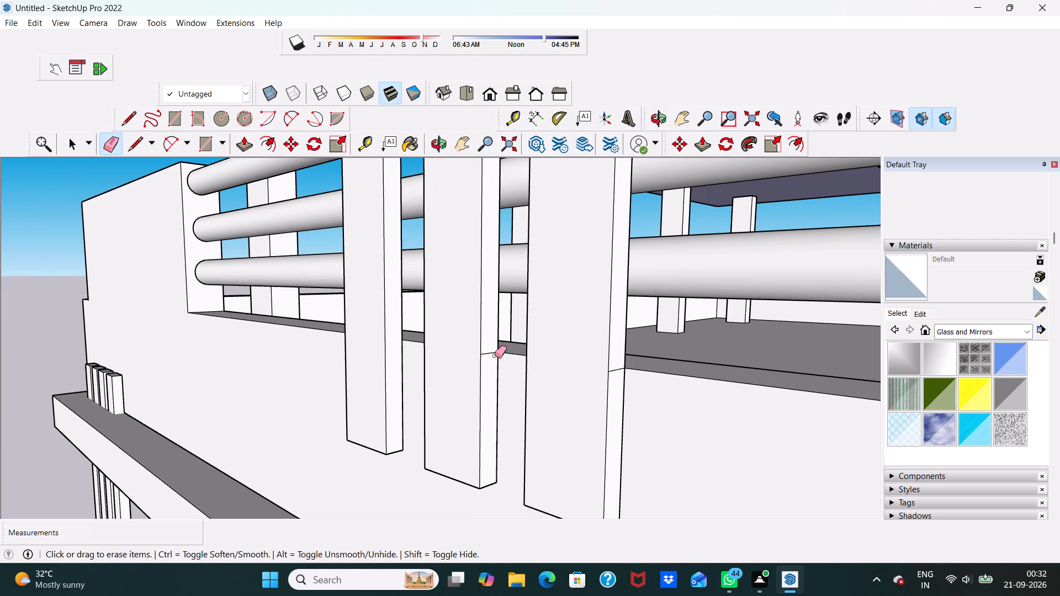
scroll(514, 373, "up", 1)
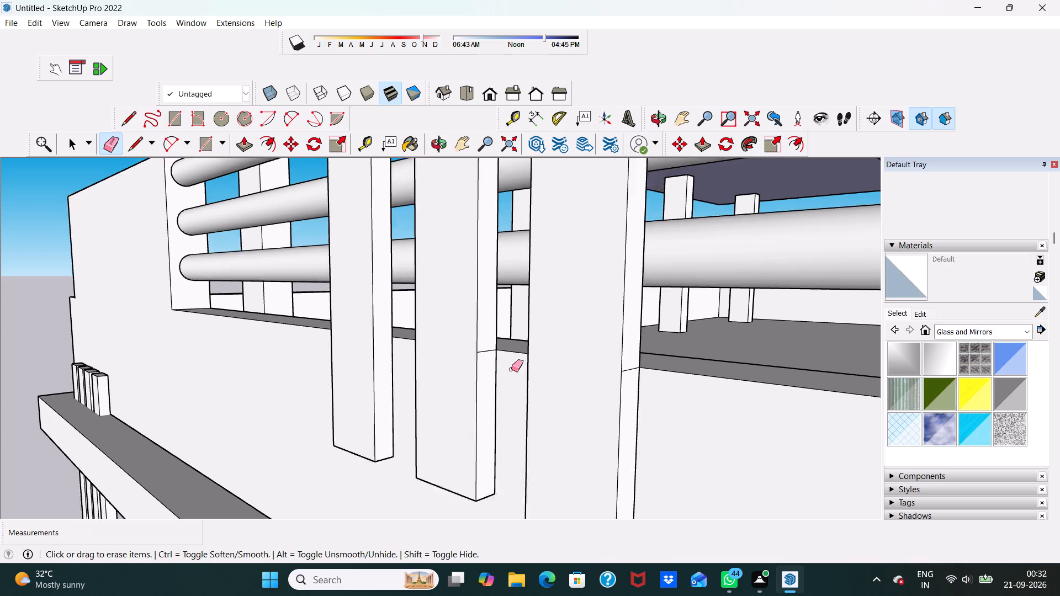
scroll(511, 369, "up", 2)
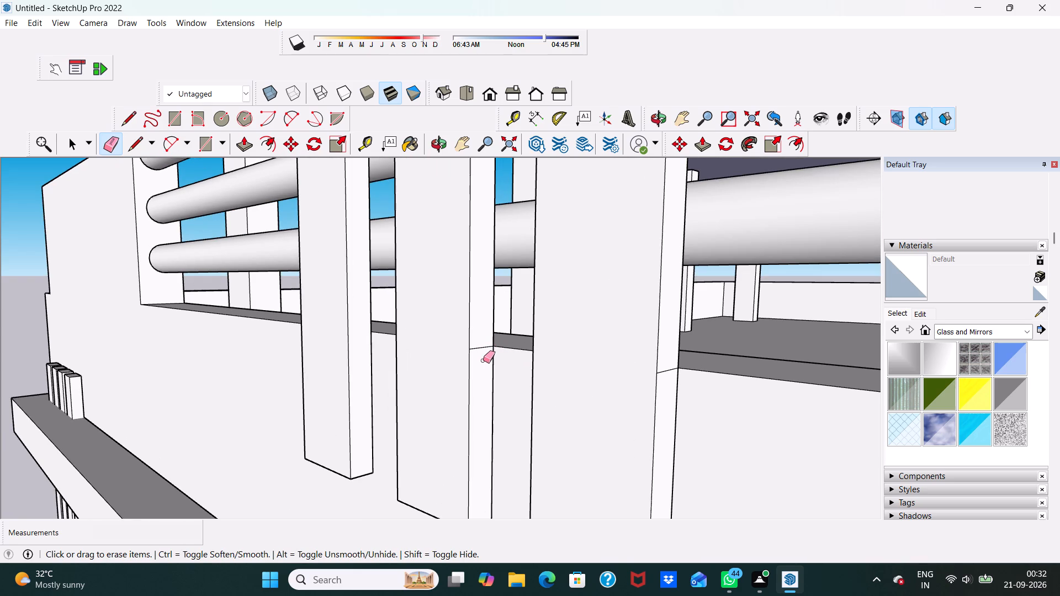
left_click(479, 350)
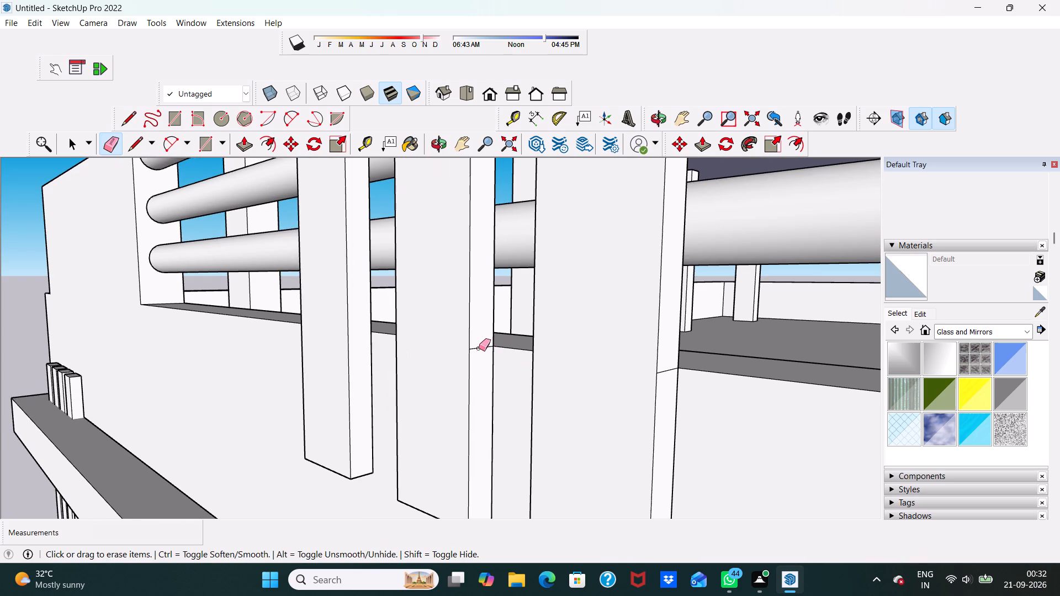
left_click(479, 348)
scroll(682, 378, "up", 4)
left_click(655, 369)
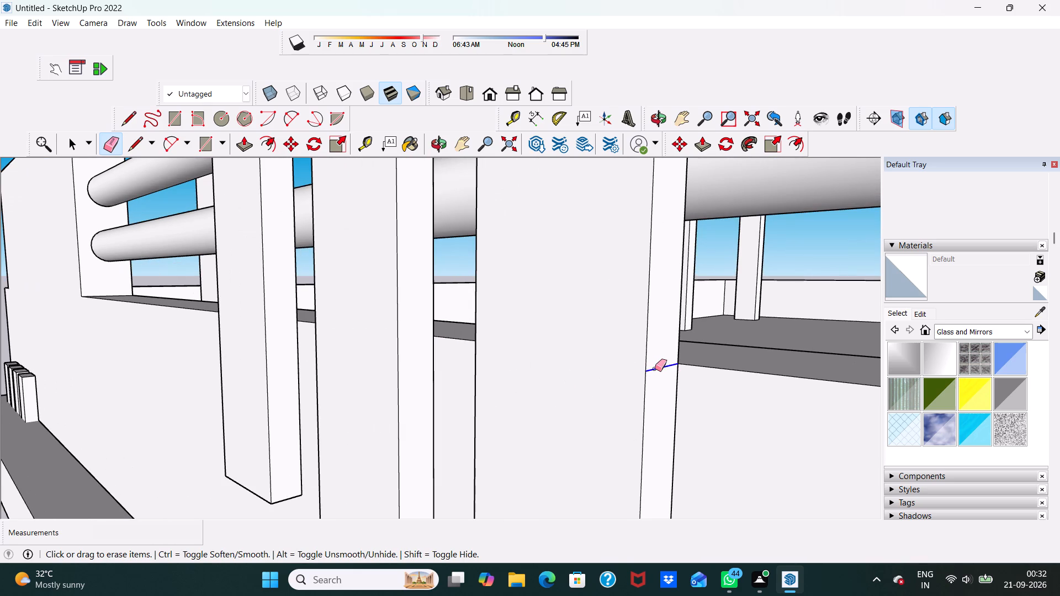
scroll(655, 369, "down", 4)
key("space")
key("space")
Examine the front elevation from the upper-floor railing posts down to the lower balcony and its parapet.
scroll(650, 383, "down", 12)
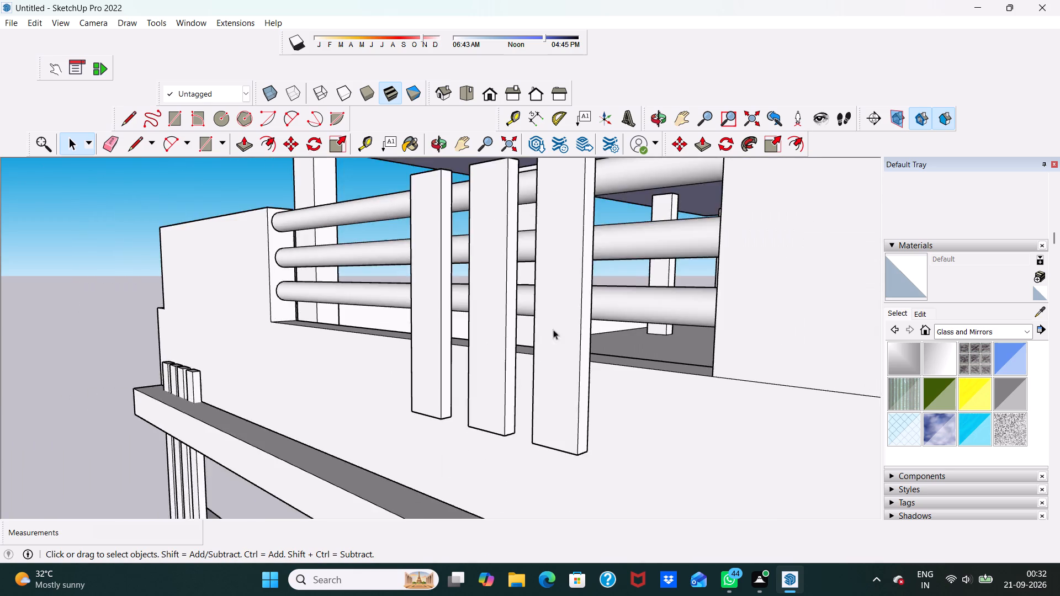
scroll(553, 329, "down", 10)
middle_click_drag(465, 347, 612, 359)
scroll(590, 367, "up", 5)
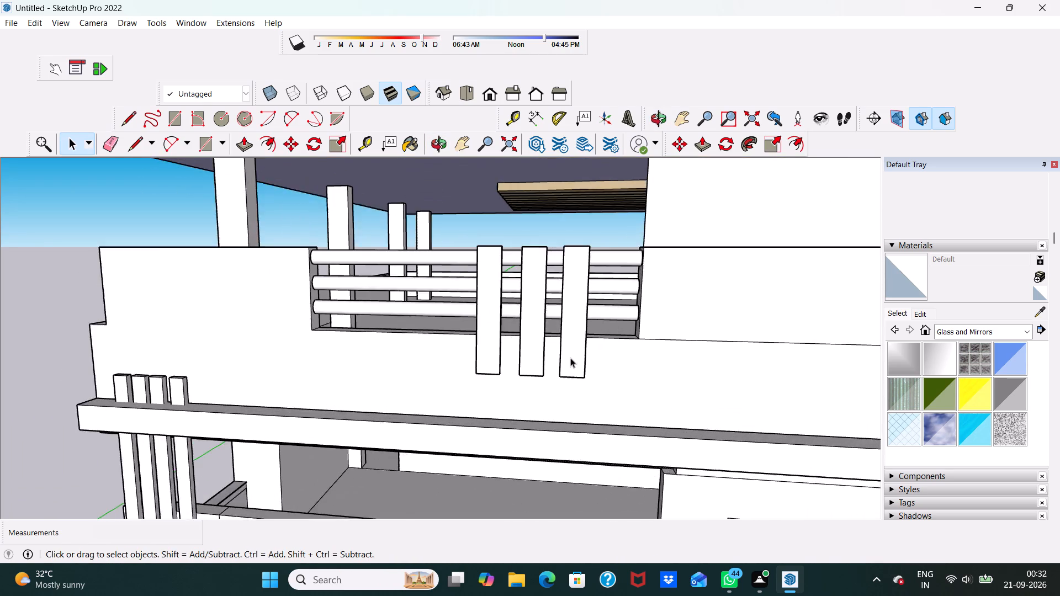
scroll(570, 358, "down", 11)
scroll(548, 445, "up", 5)
scroll(548, 421, "down", 11)
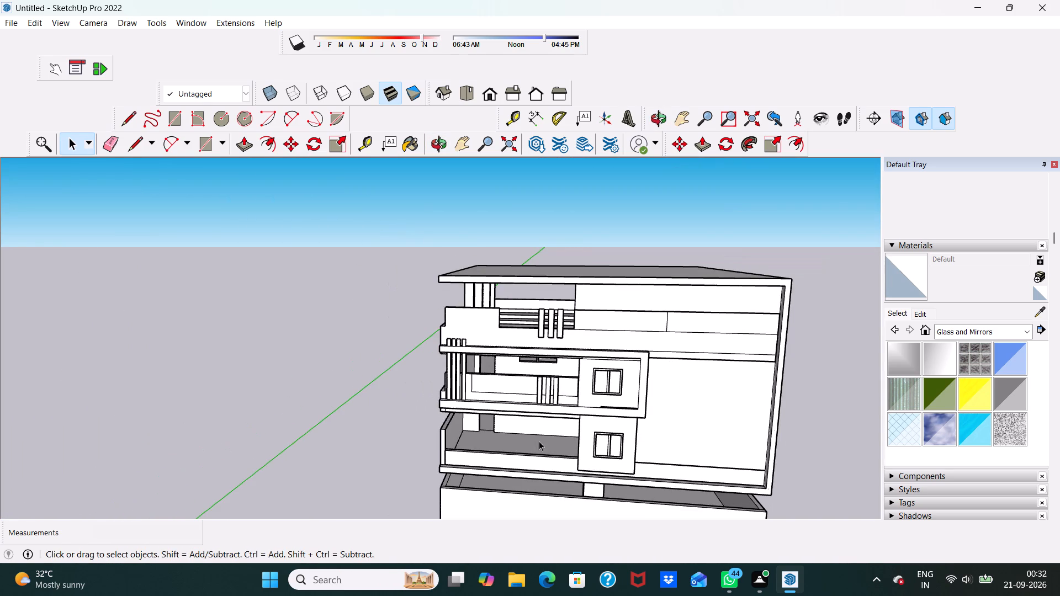
middle_click_drag(531, 451, 574, 467)
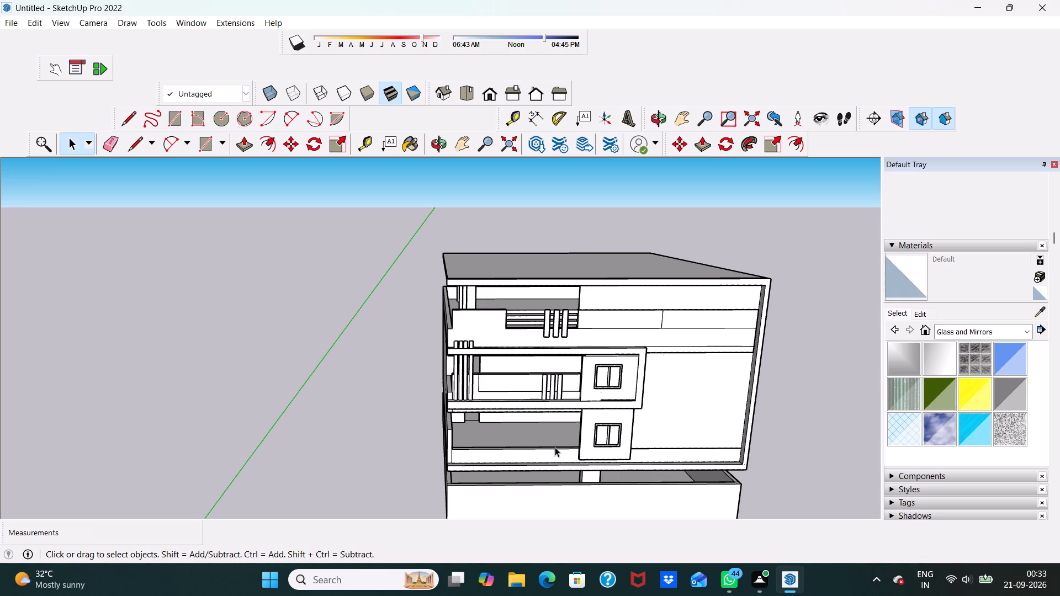
middle_click_drag(555, 447, 447, 405)
scroll(447, 405, "up", 4)
middle_click_drag(443, 462, 522, 480)
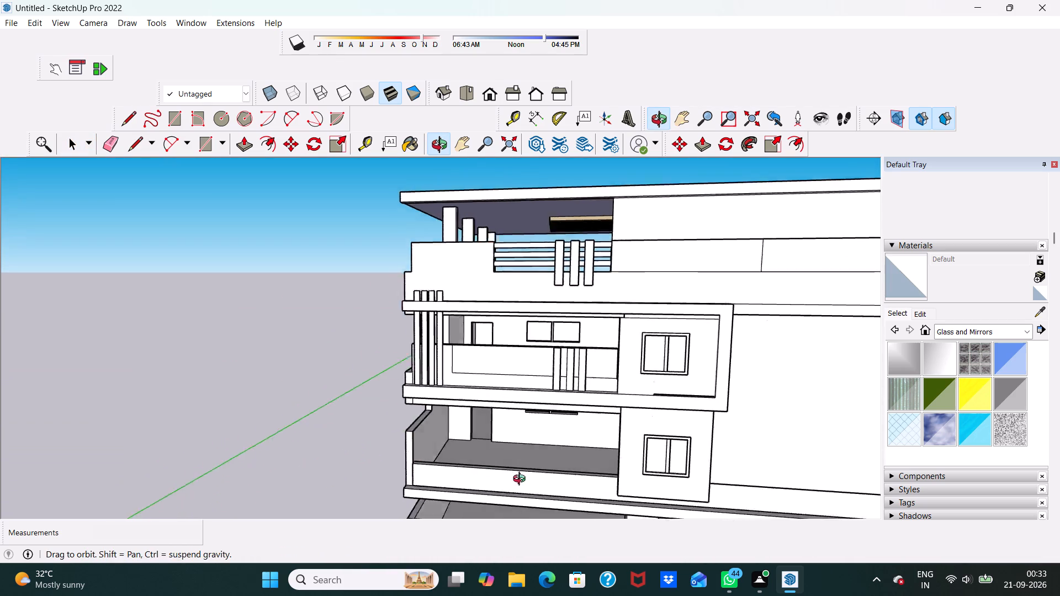
middle_click_drag(522, 480, 574, 466)
scroll(571, 462, "up", 8)
scroll(560, 451, "down", 3)
middle_click_drag(614, 454, 720, 489)
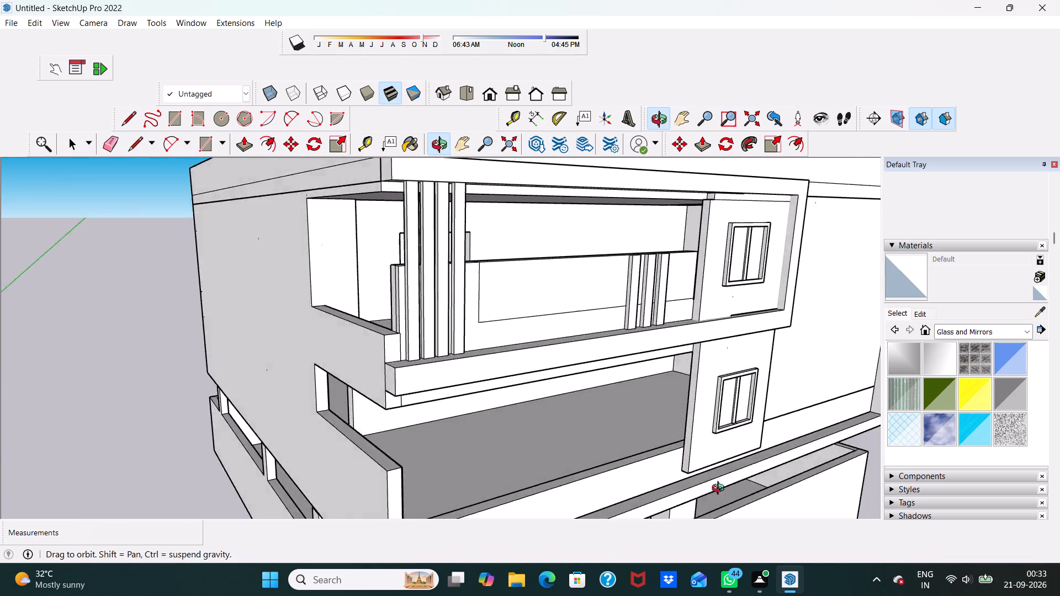
middle_click_drag(720, 489, 616, 476)
scroll(598, 452, "up", 1)
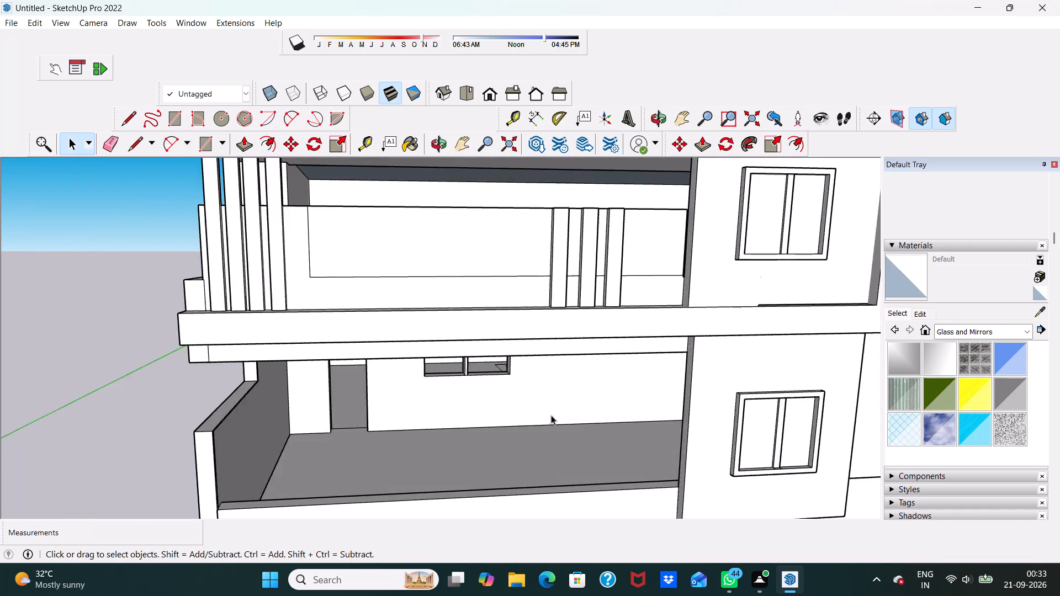
scroll(551, 415, "down", 5)
middle_click_drag(550, 415, 477, 476)
scroll(411, 469, "up", 4)
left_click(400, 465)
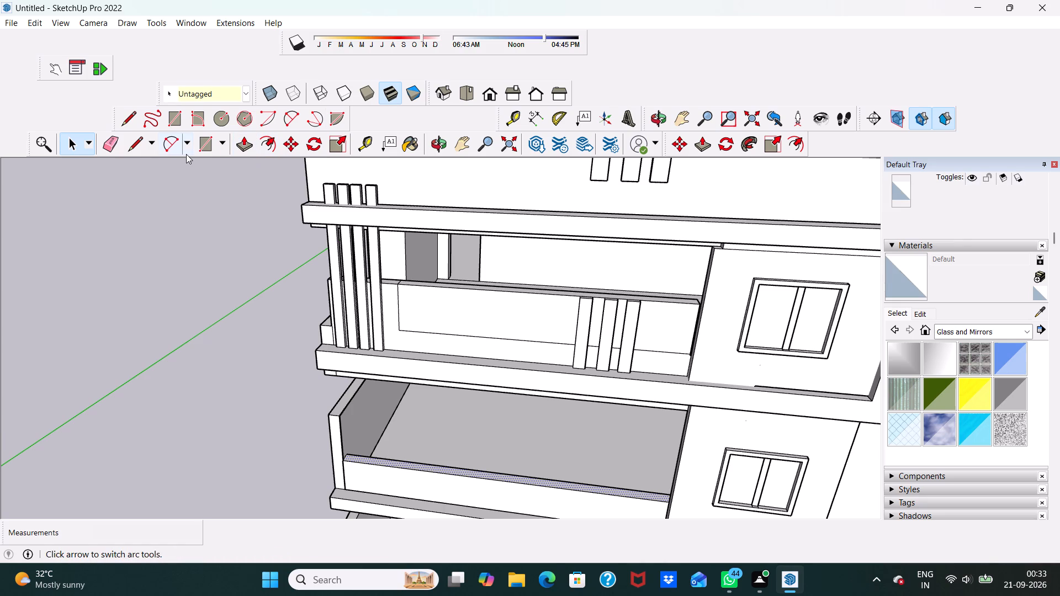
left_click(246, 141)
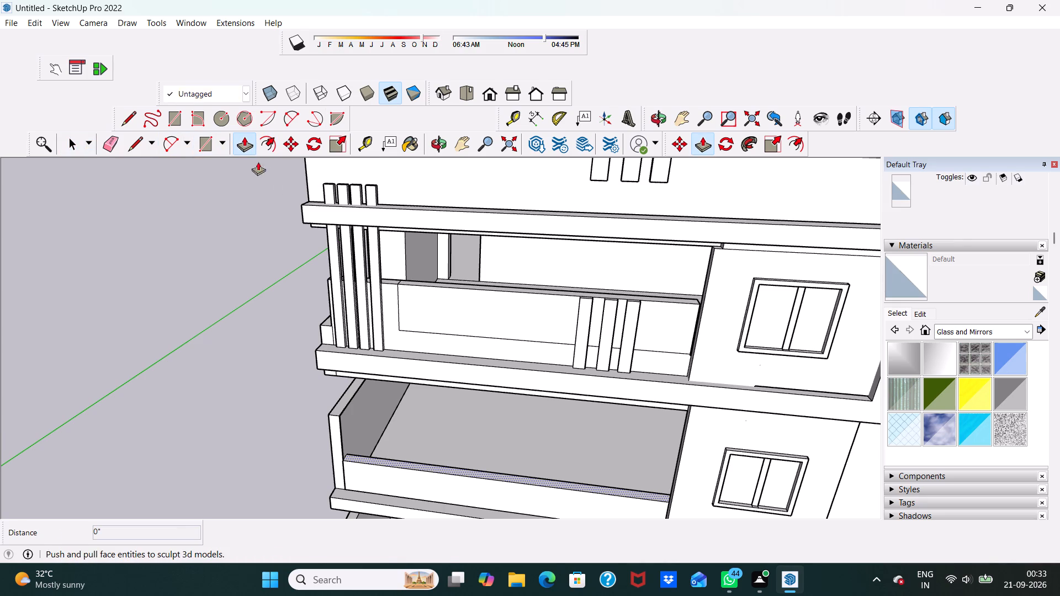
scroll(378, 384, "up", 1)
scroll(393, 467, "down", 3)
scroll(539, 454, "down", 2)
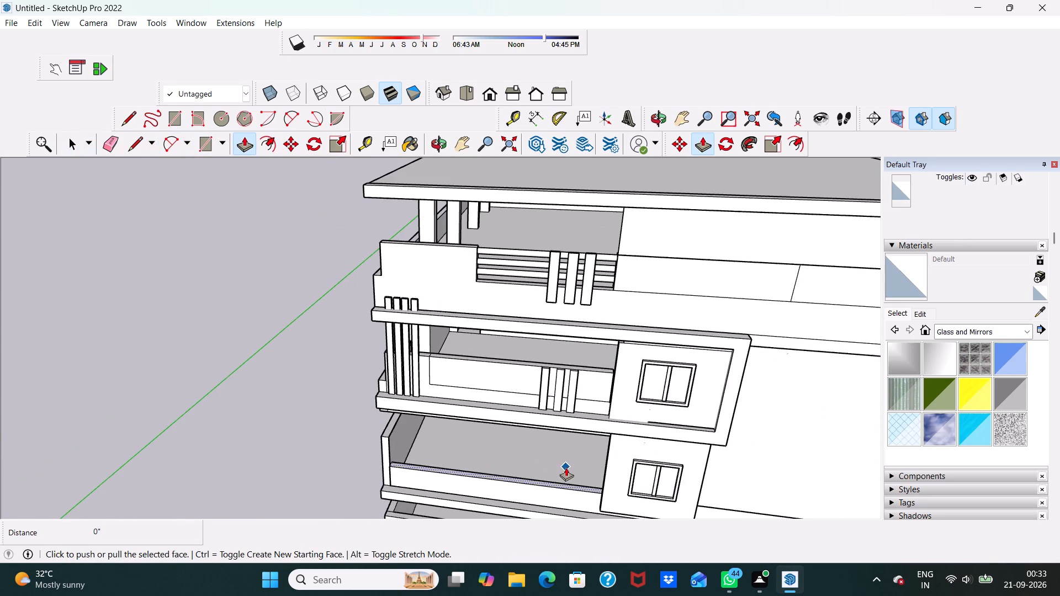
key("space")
Draw a line across the lower balcony parapet's top face at its end against the projecting window wall.
middle_click_drag(563, 466, 647, 485)
scroll(608, 447, "up", 5)
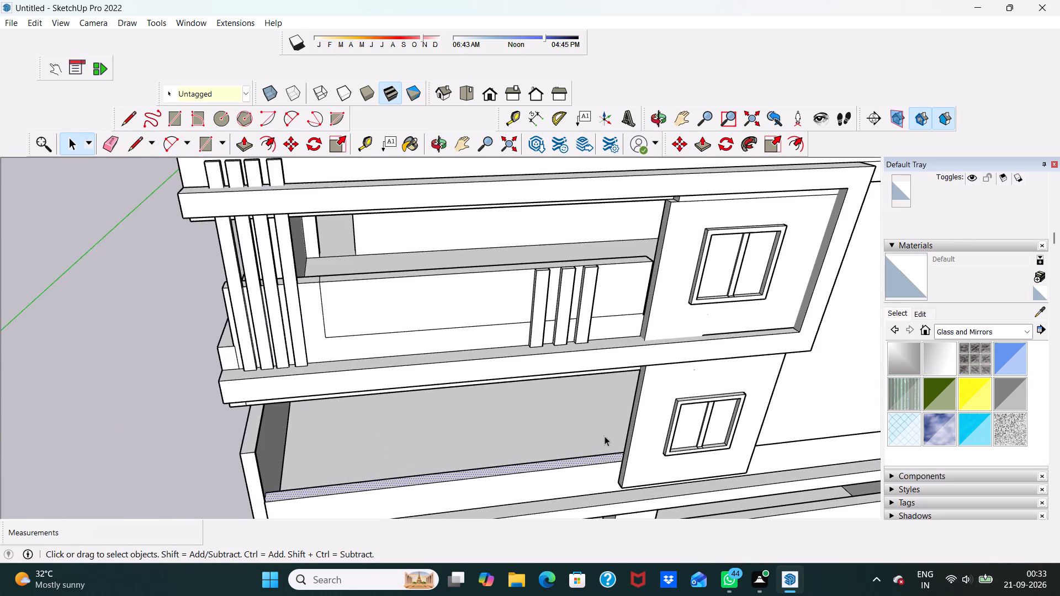
scroll(617, 449, "down", 1)
middle_click_drag(609, 455, 653, 461)
scroll(583, 435, "up", 5)
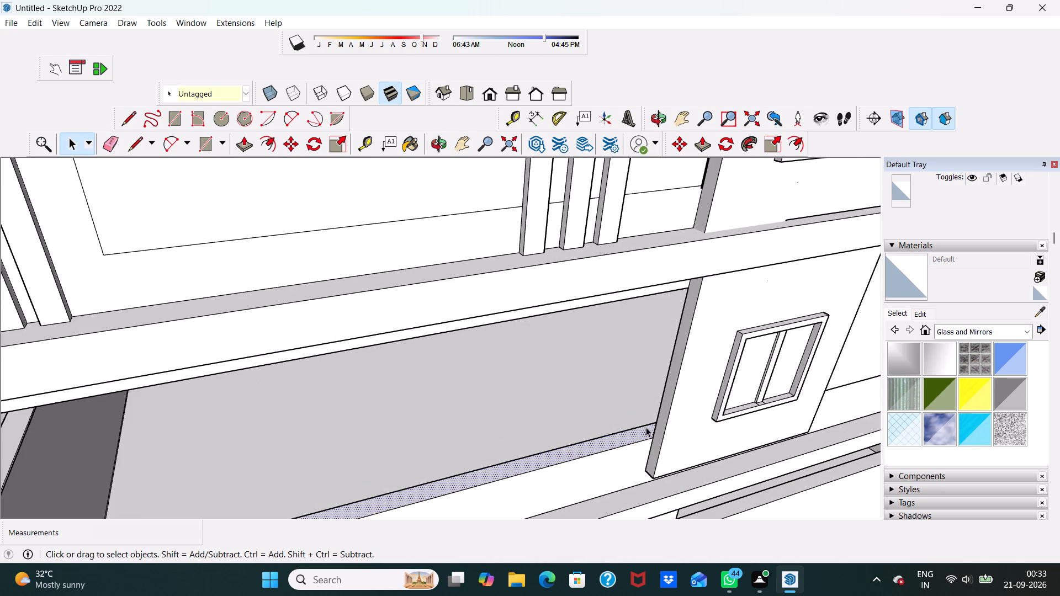
left_click_drag(129, 139, 134, 145)
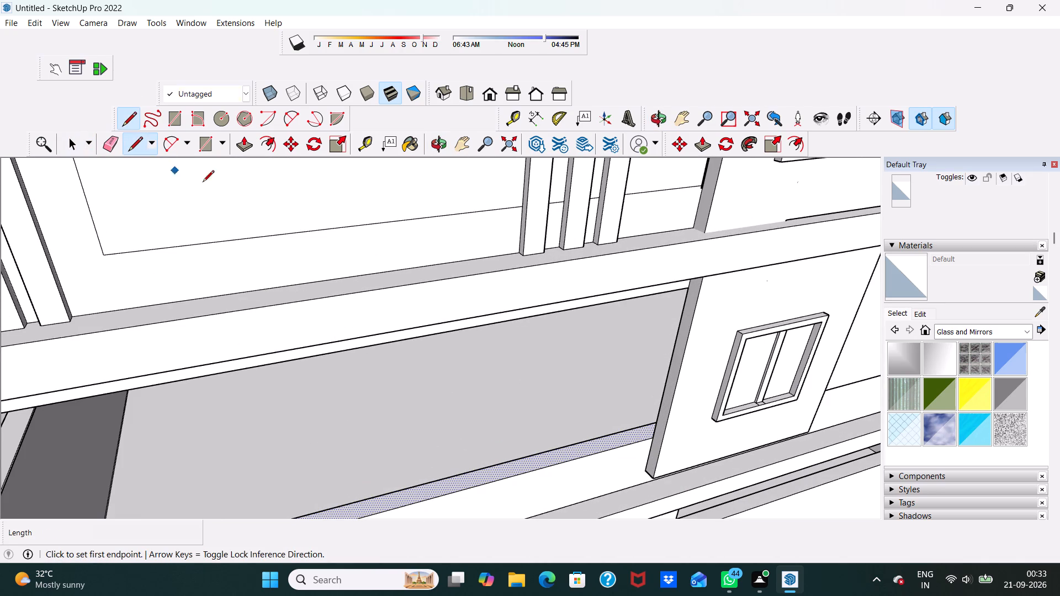
scroll(754, 385, "up", 1)
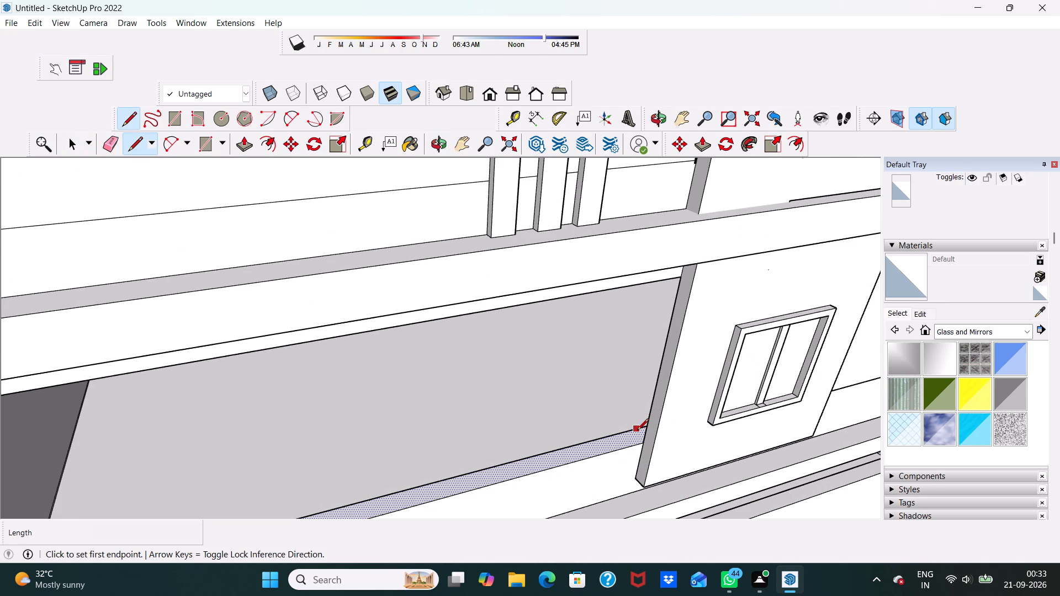
left_click(637, 431)
left_click(645, 445)
scroll(628, 392, "down", 3)
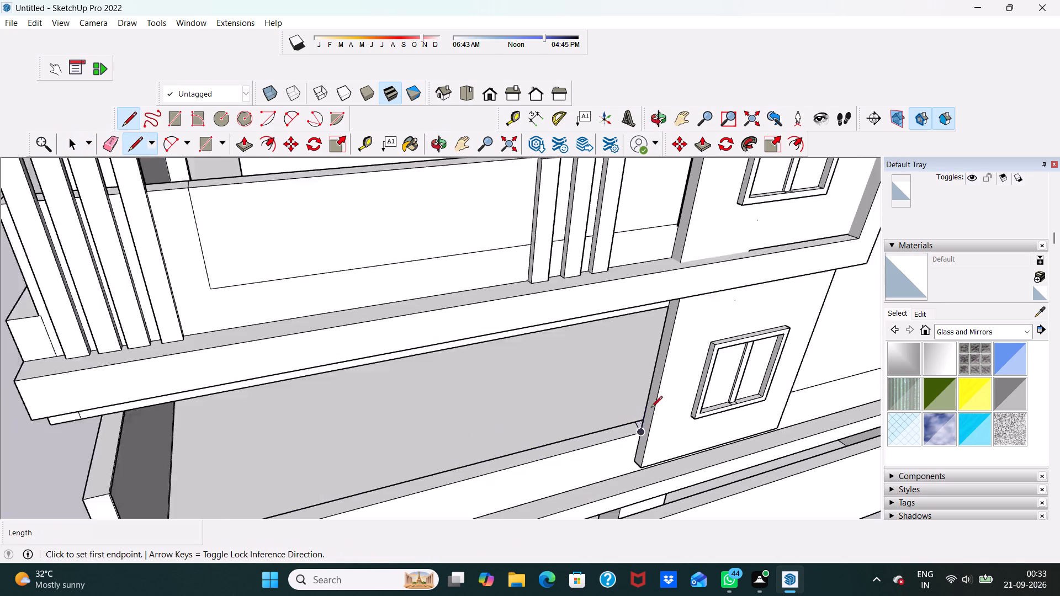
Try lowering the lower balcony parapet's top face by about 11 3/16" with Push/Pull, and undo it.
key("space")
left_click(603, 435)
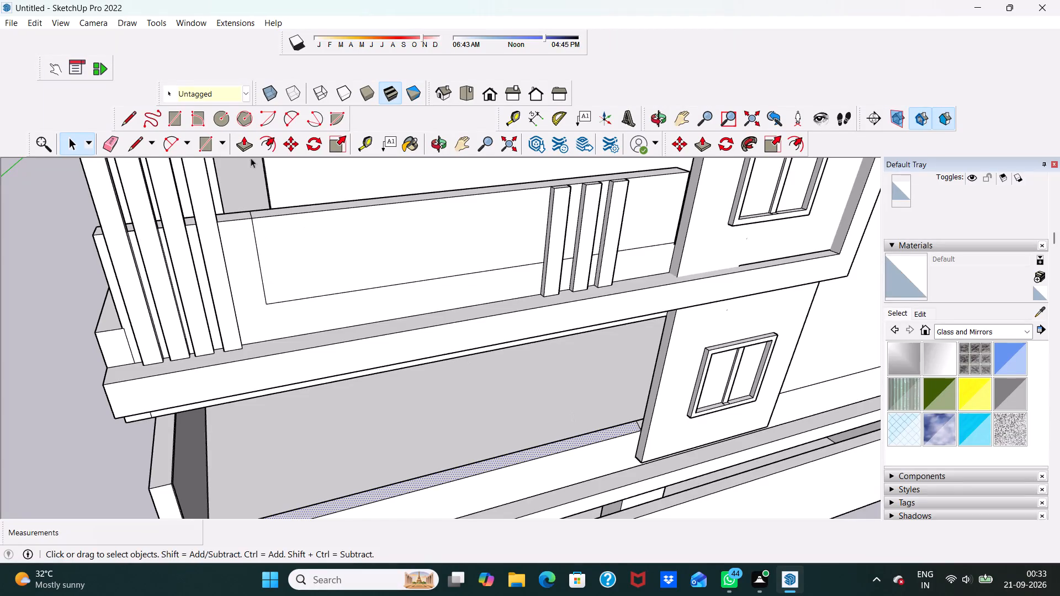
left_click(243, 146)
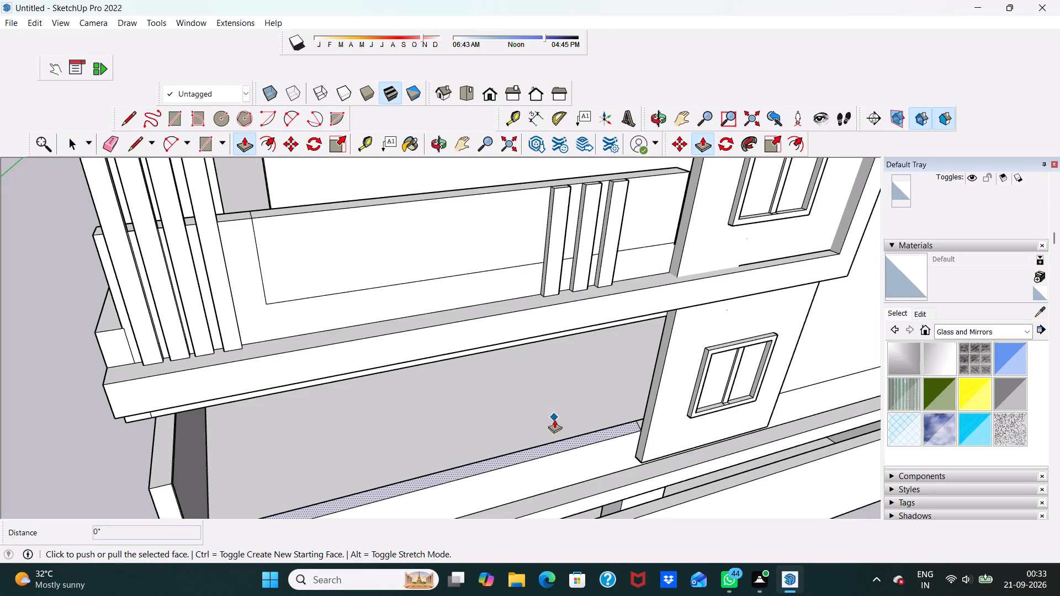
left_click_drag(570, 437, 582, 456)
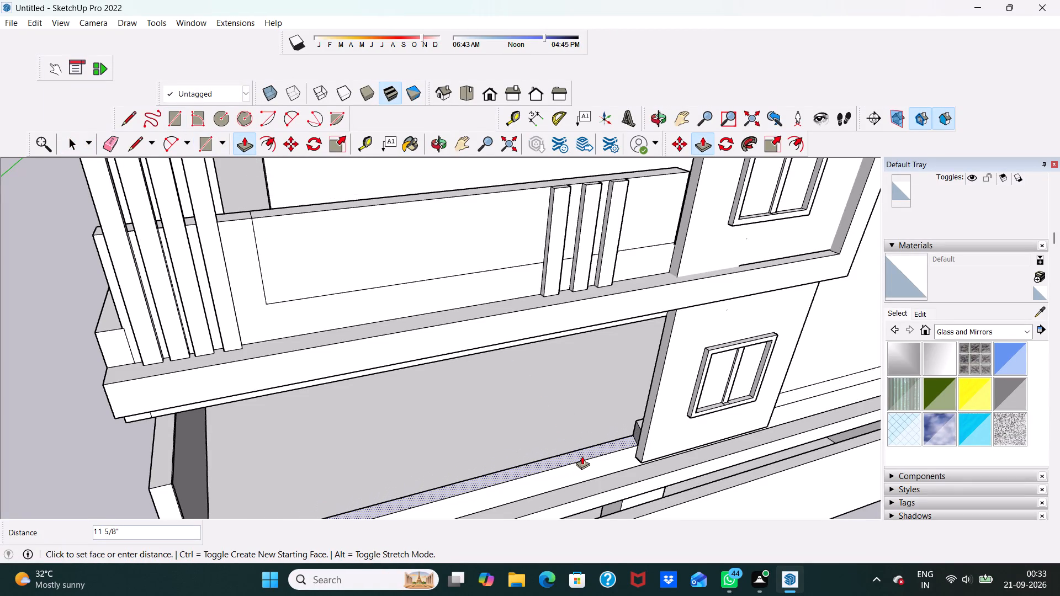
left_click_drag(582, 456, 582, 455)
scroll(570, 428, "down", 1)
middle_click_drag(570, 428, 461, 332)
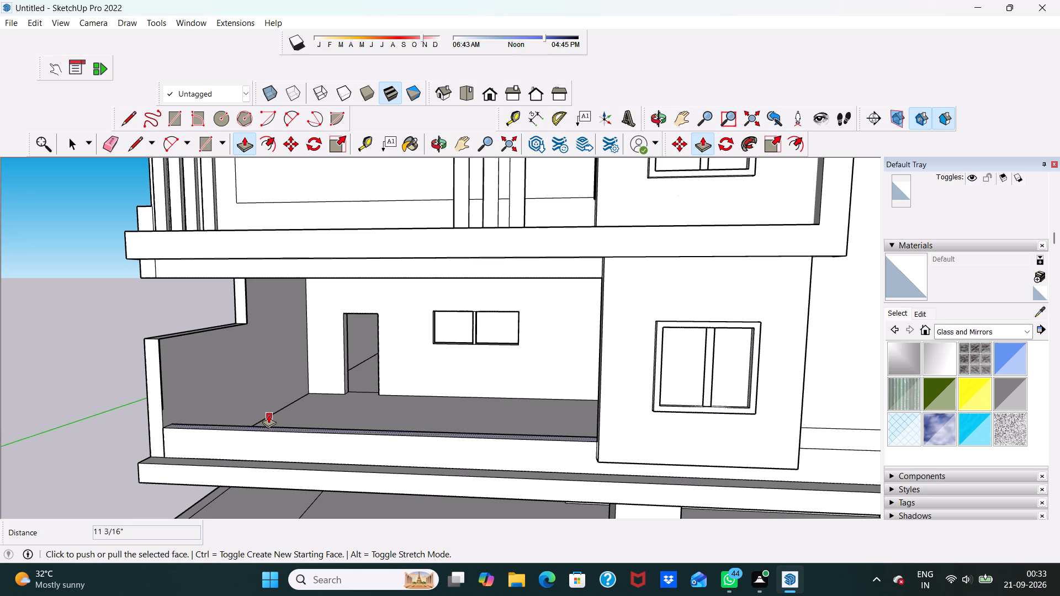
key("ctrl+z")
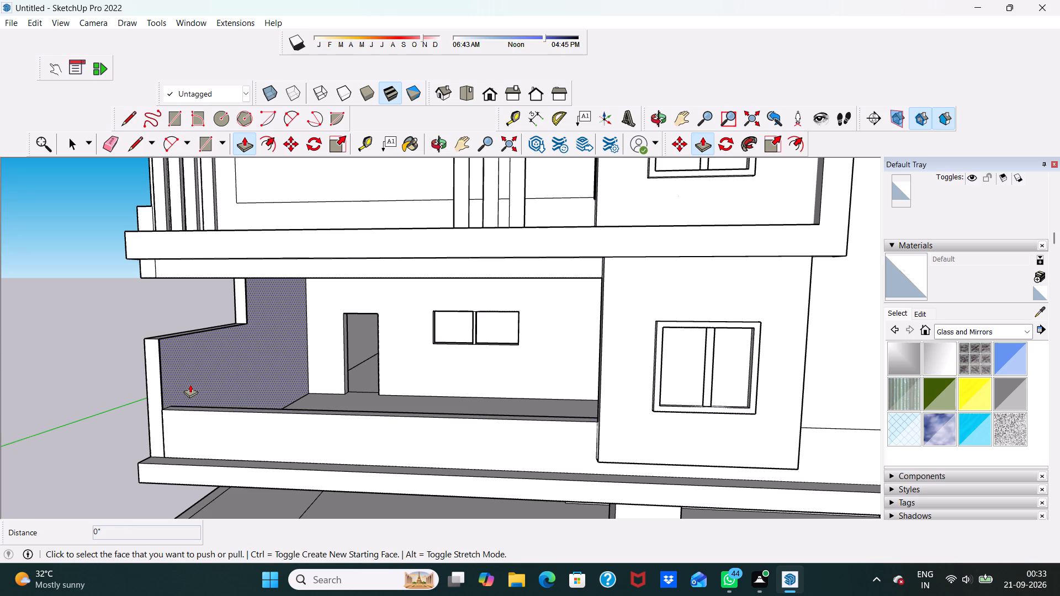
Raise the lower balcony parapet's top face by about 1' 1 1/4" with Push/Pull.
scroll(177, 405, "up", 11)
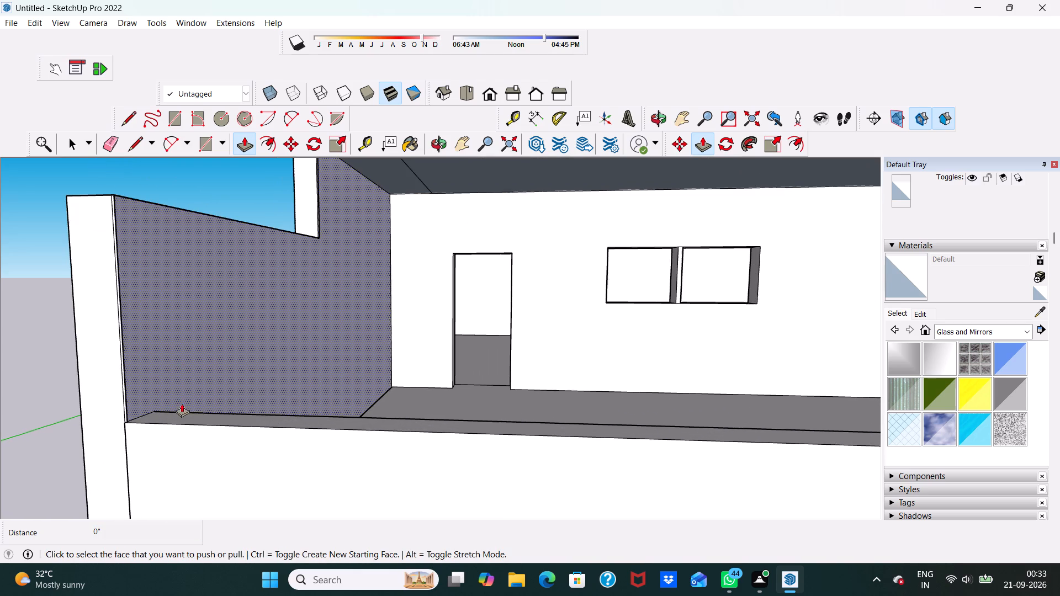
left_click(184, 416)
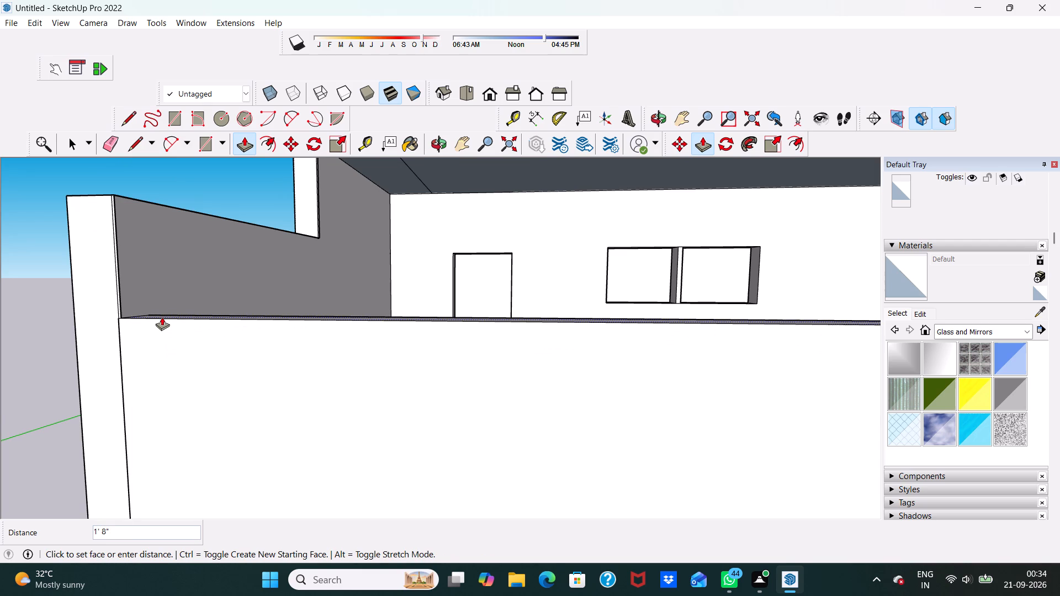
scroll(160, 347, "down", 11)
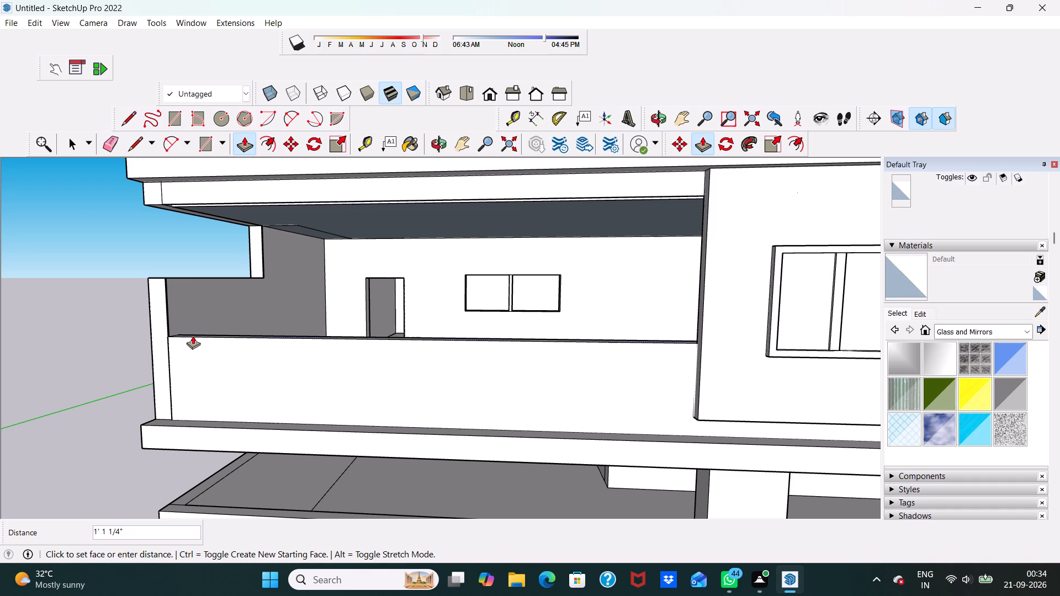
left_click(193, 336)
scroll(193, 336, "down", 4)
key("space")
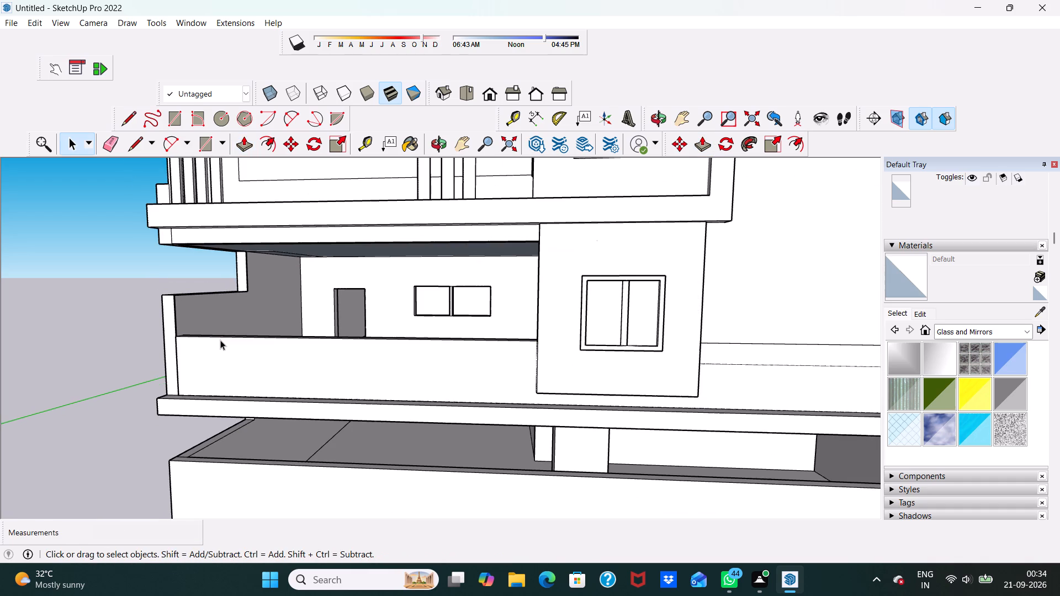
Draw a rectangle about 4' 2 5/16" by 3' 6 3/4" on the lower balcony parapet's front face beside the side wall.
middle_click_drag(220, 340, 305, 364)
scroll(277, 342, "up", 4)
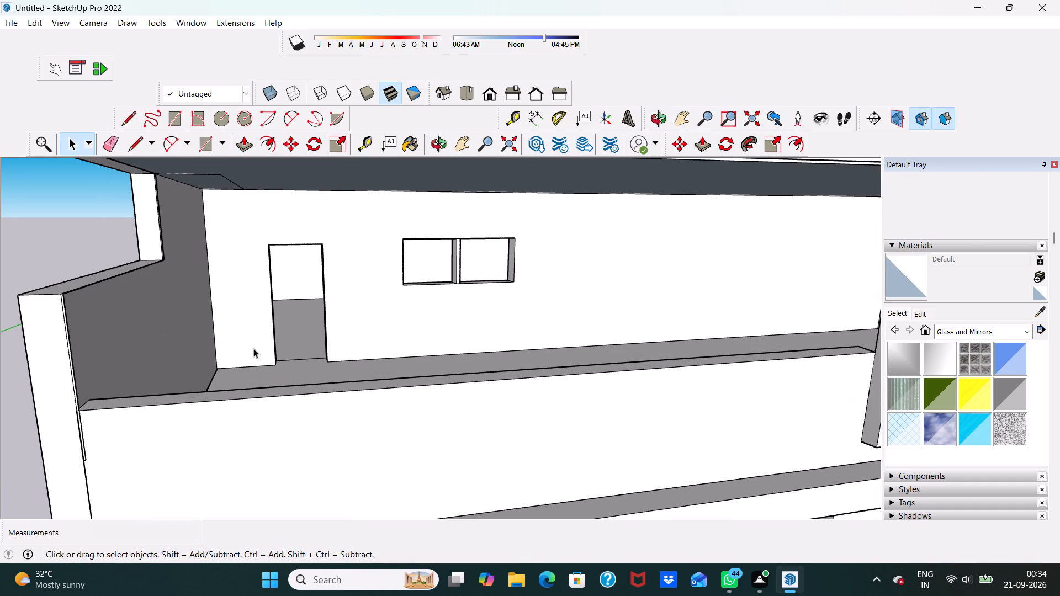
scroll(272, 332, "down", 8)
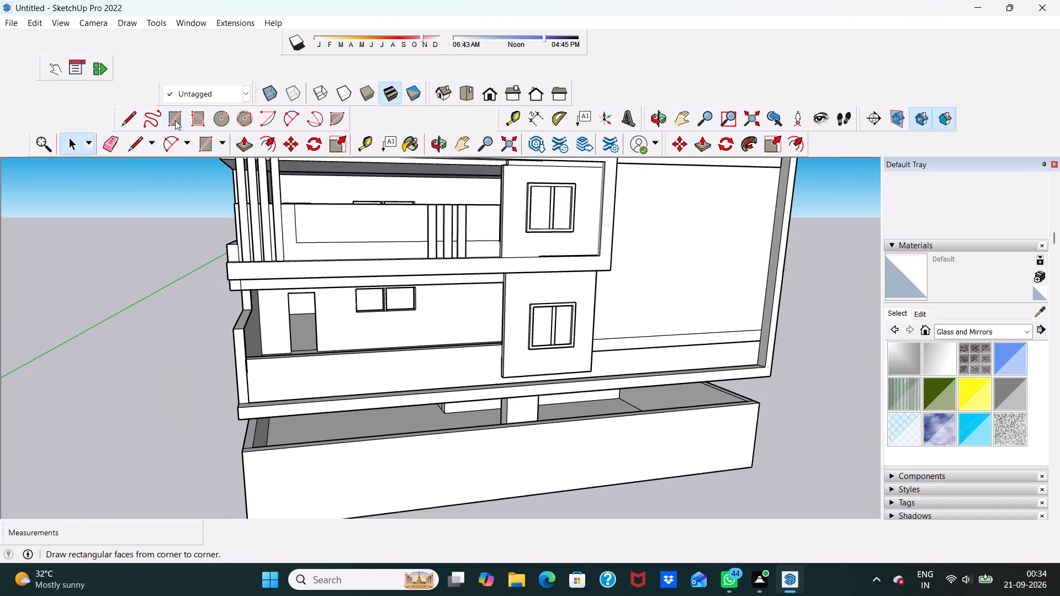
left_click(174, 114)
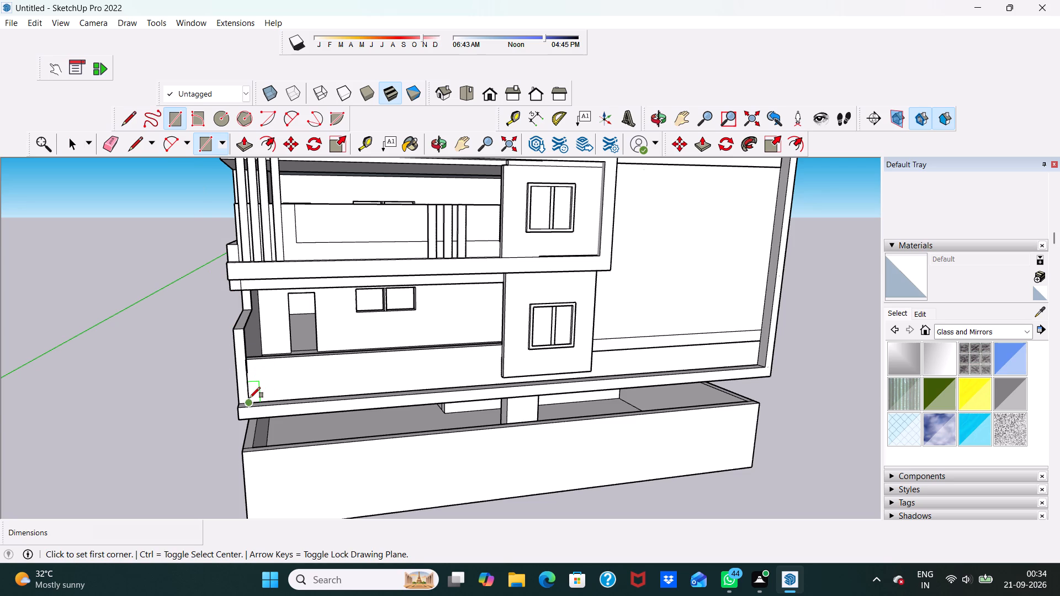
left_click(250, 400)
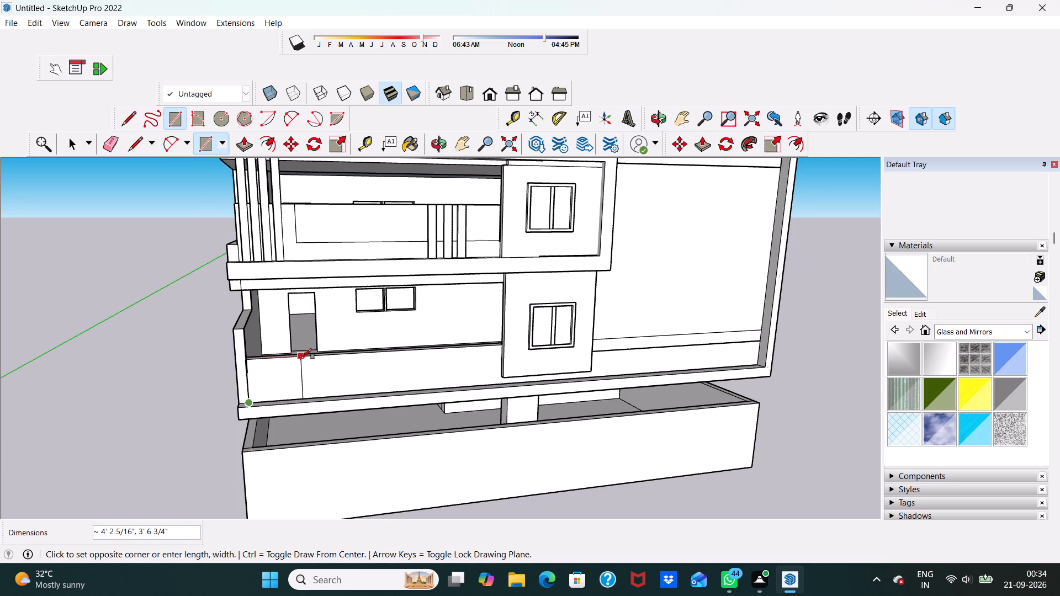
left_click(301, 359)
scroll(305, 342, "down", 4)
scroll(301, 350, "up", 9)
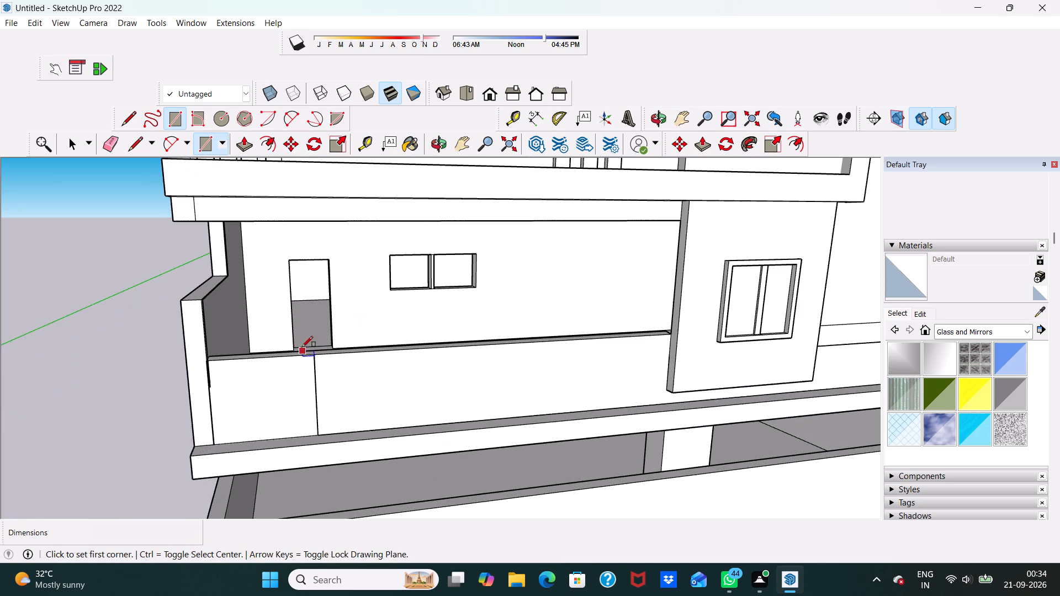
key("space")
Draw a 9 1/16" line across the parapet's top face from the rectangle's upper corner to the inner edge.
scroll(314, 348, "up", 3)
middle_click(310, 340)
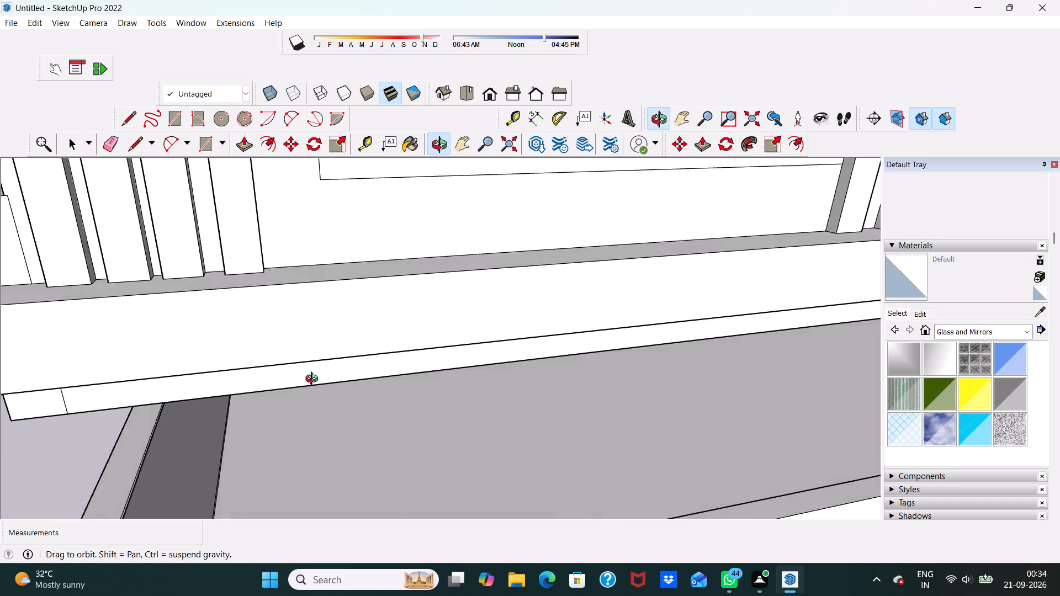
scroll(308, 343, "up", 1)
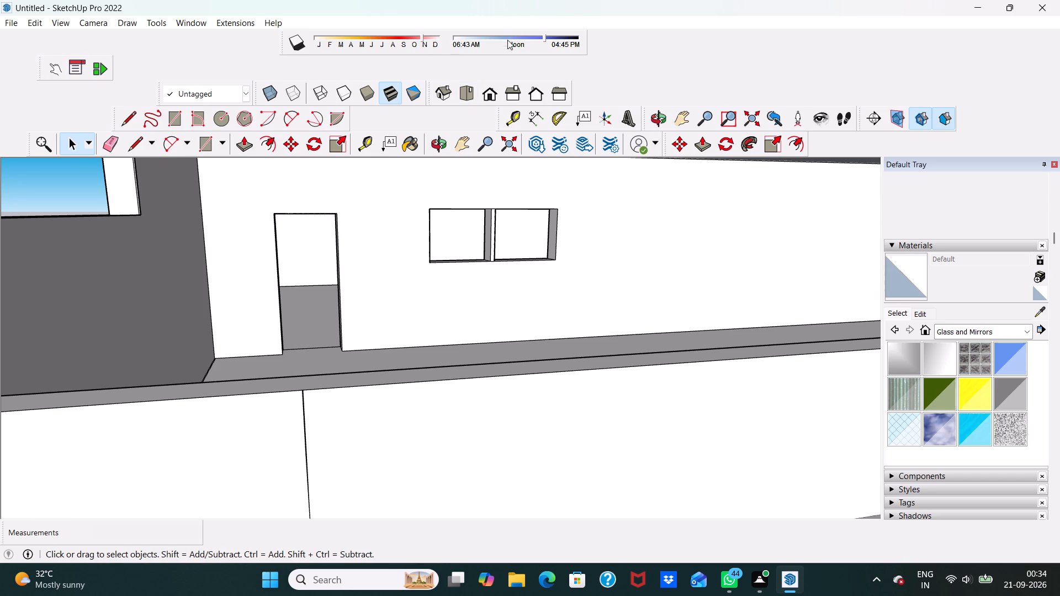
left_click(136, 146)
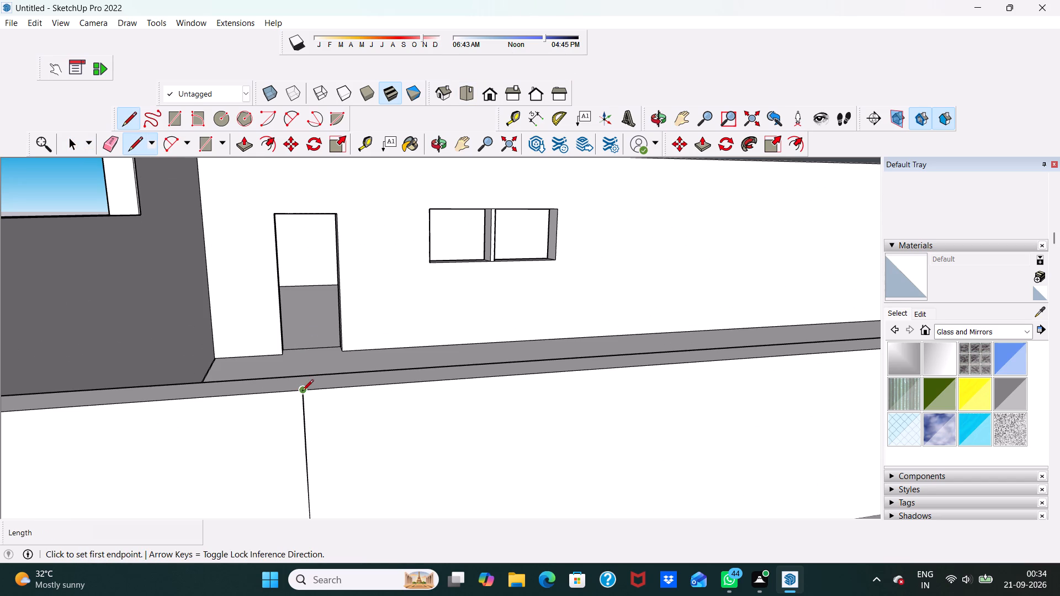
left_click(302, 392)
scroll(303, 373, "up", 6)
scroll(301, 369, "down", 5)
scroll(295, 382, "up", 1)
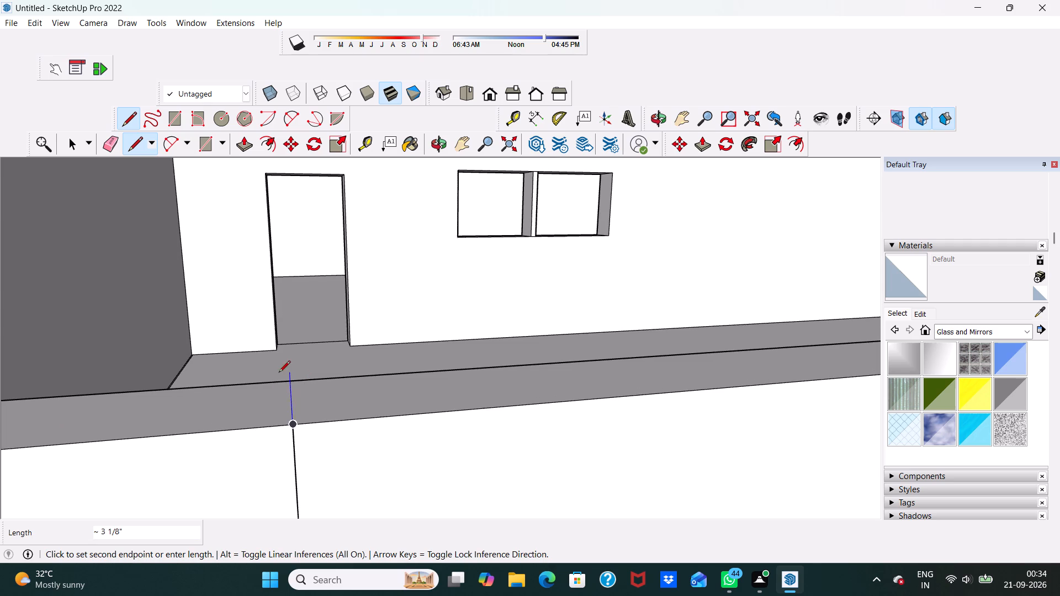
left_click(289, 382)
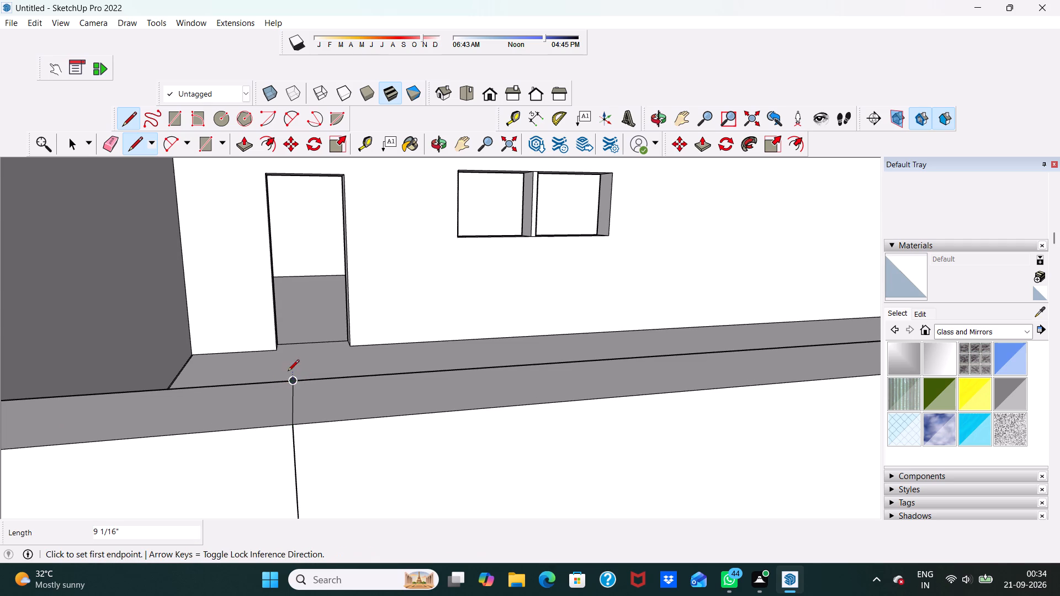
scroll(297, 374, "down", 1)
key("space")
Examine the divided lower balcony parapet from above, below and the front.
scroll(308, 374, "down", 5)
middle_click_drag(300, 382, 301, 340)
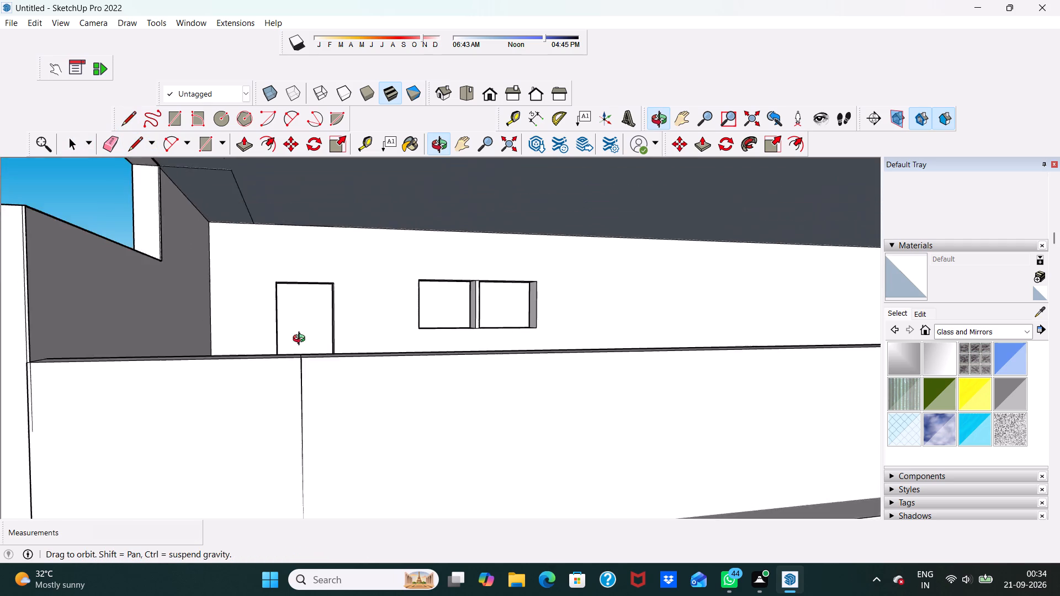
middle_click_drag(301, 340, 222, 346)
scroll(250, 370, "down", 4)
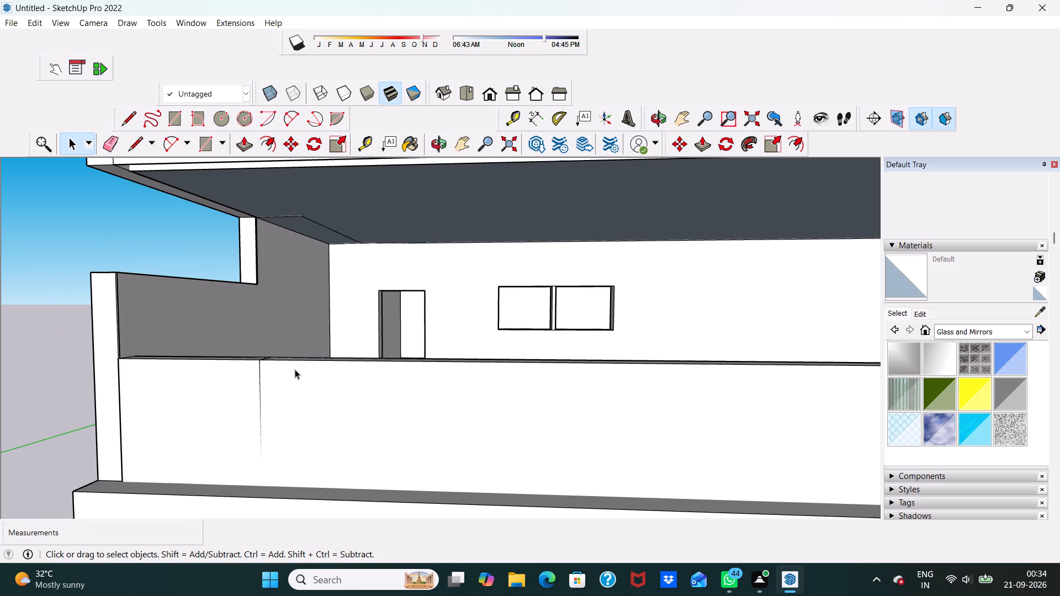
scroll(307, 449, "down", 6)
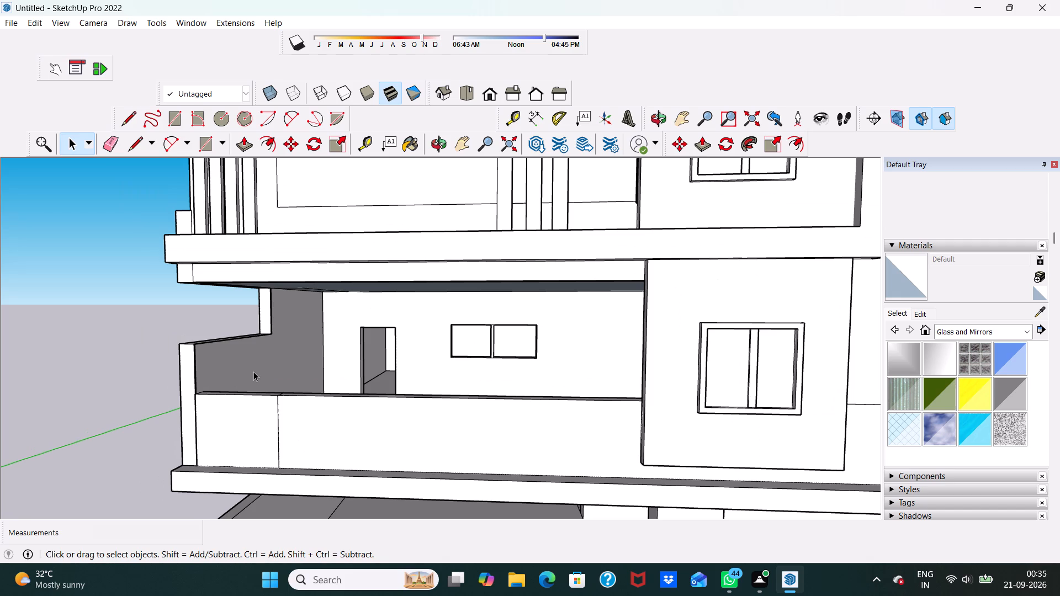
scroll(309, 363, "down", 4)
middle_click_drag(346, 425, 404, 465)
scroll(363, 465, "up", 6)
scroll(298, 433, "up", 7)
middle_click_drag(183, 444, 152, 319)
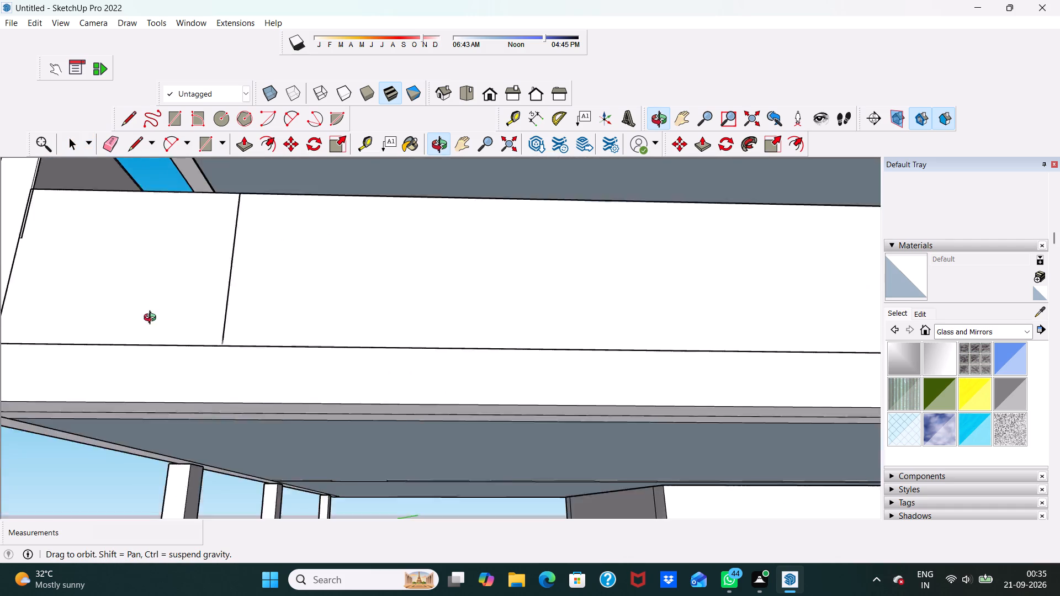
middle_click_drag(152, 319, 133, 377)
scroll(137, 376, "up", 3)
scroll(131, 361, "down", 5)
middle_click_drag(160, 360, 176, 408)
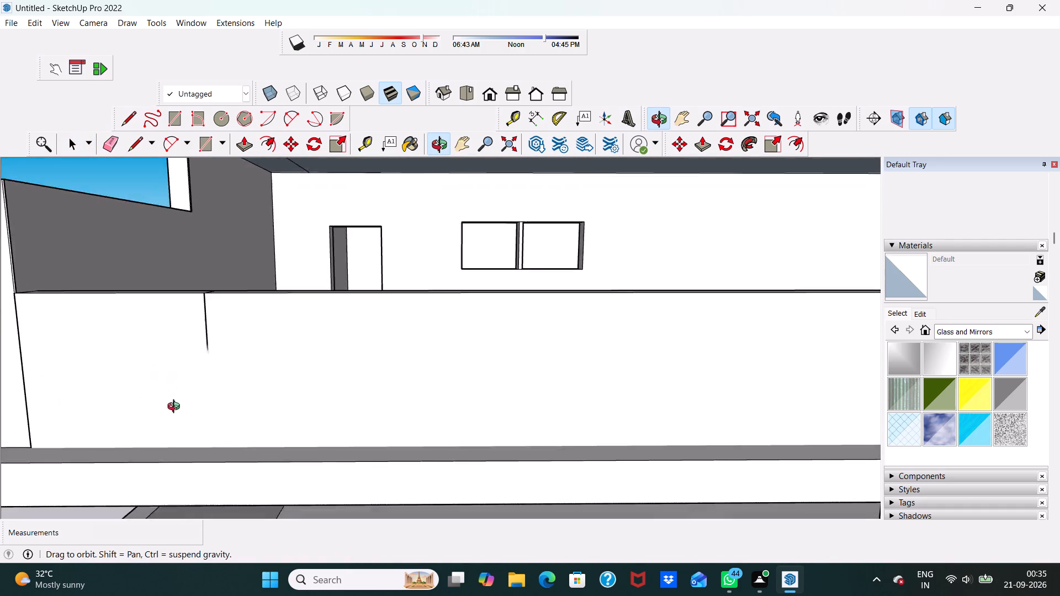
middle_click_drag(176, 408, 184, 423)
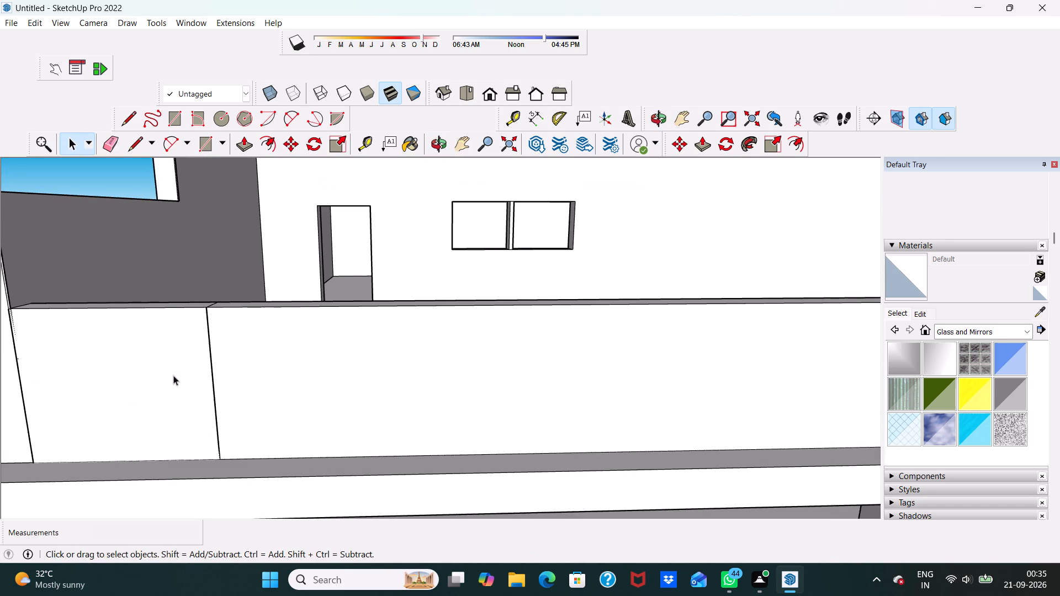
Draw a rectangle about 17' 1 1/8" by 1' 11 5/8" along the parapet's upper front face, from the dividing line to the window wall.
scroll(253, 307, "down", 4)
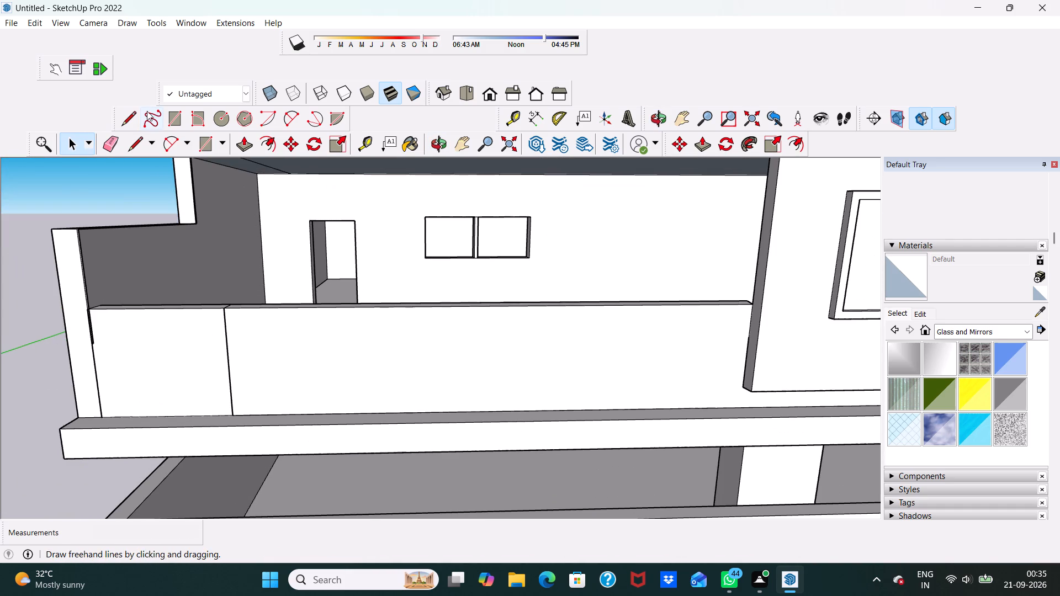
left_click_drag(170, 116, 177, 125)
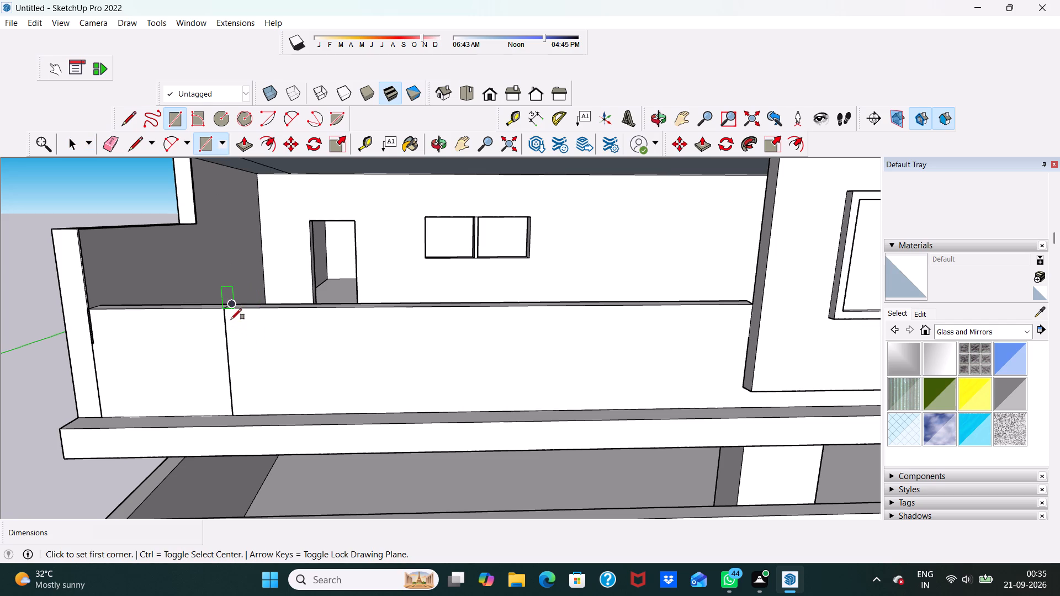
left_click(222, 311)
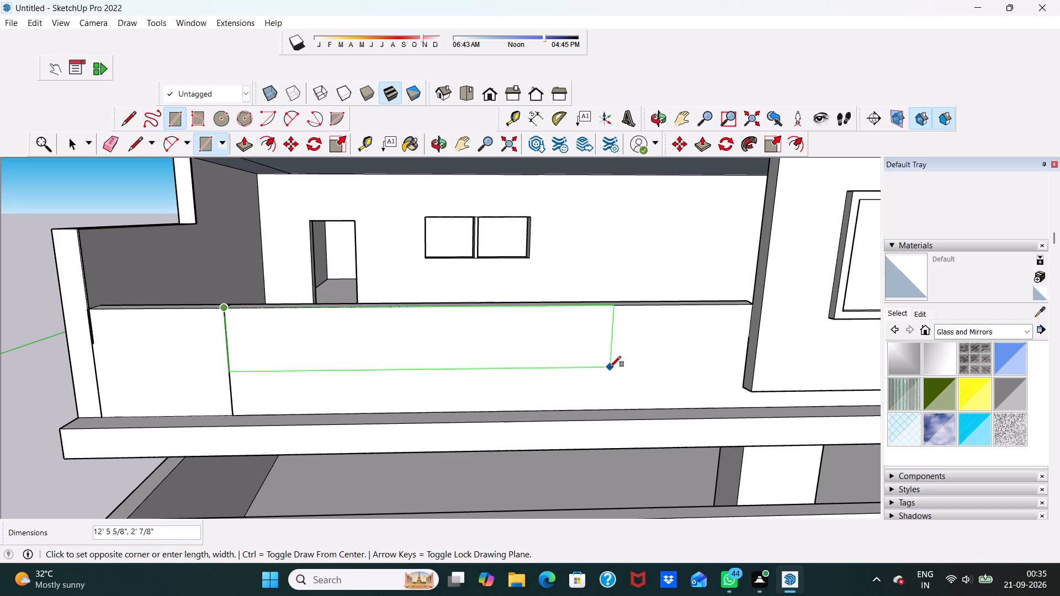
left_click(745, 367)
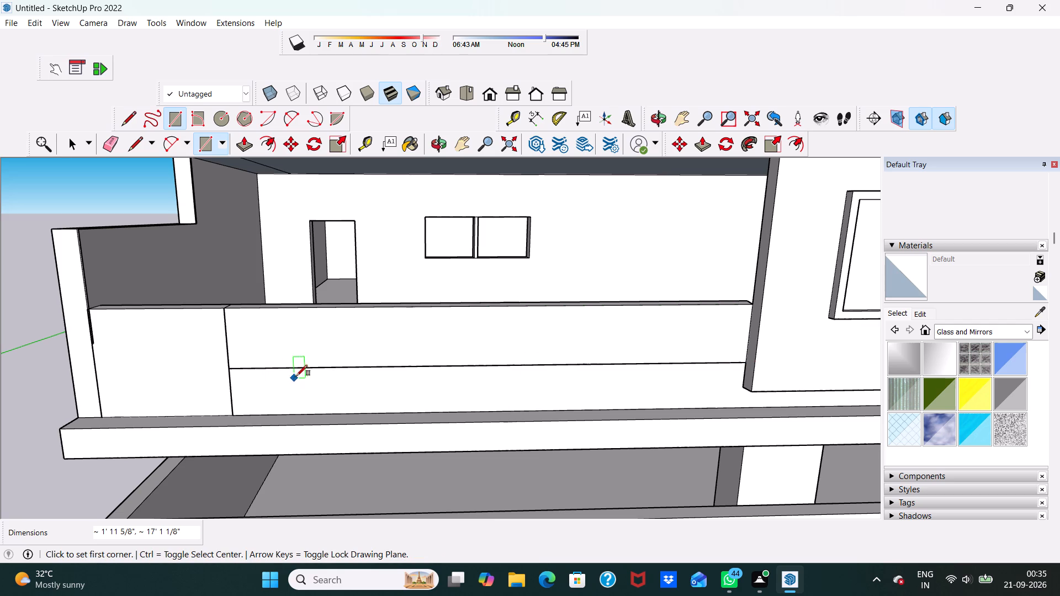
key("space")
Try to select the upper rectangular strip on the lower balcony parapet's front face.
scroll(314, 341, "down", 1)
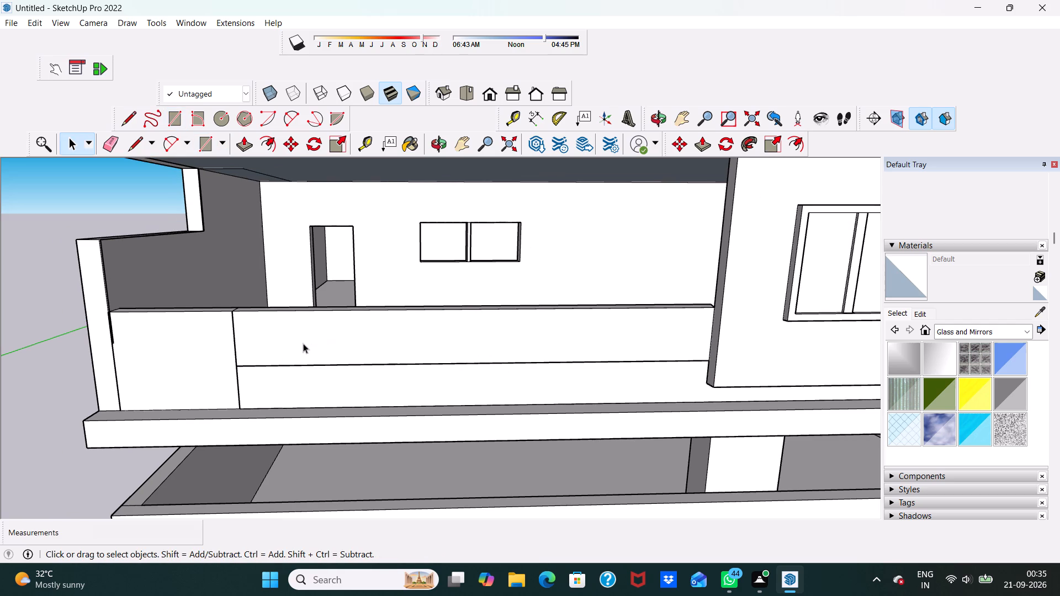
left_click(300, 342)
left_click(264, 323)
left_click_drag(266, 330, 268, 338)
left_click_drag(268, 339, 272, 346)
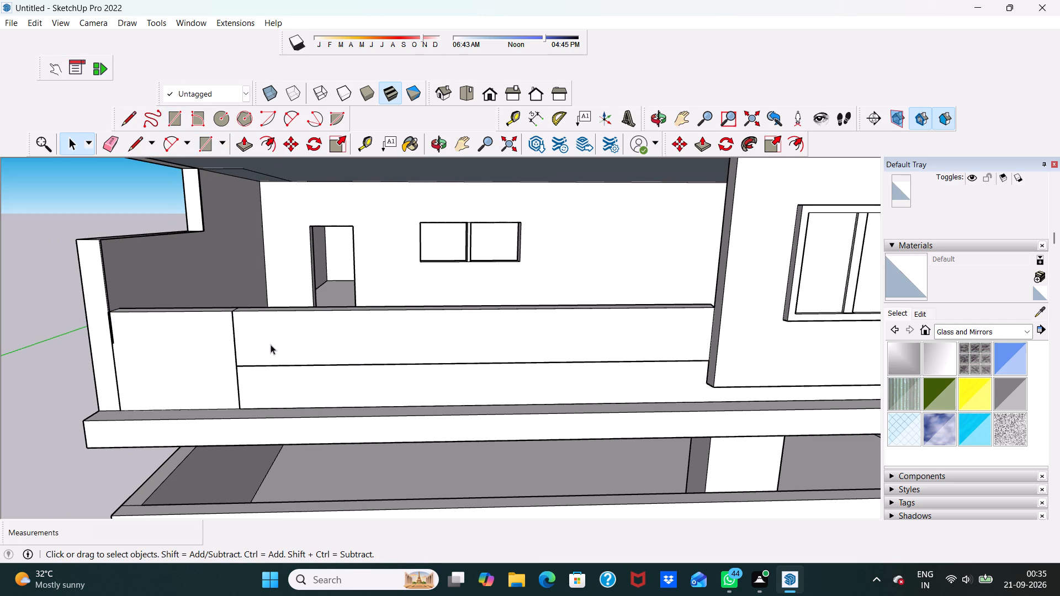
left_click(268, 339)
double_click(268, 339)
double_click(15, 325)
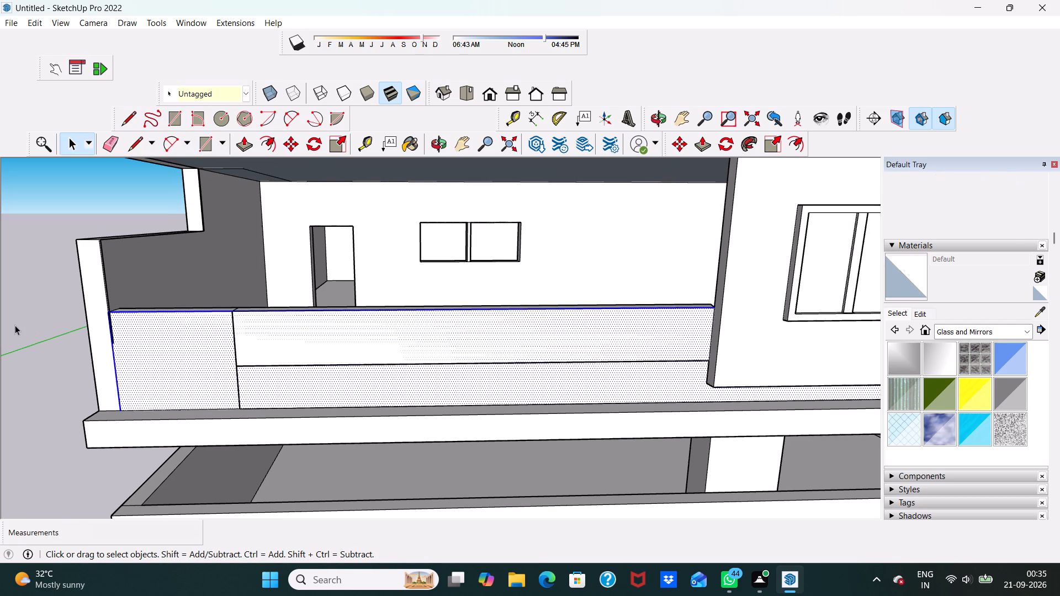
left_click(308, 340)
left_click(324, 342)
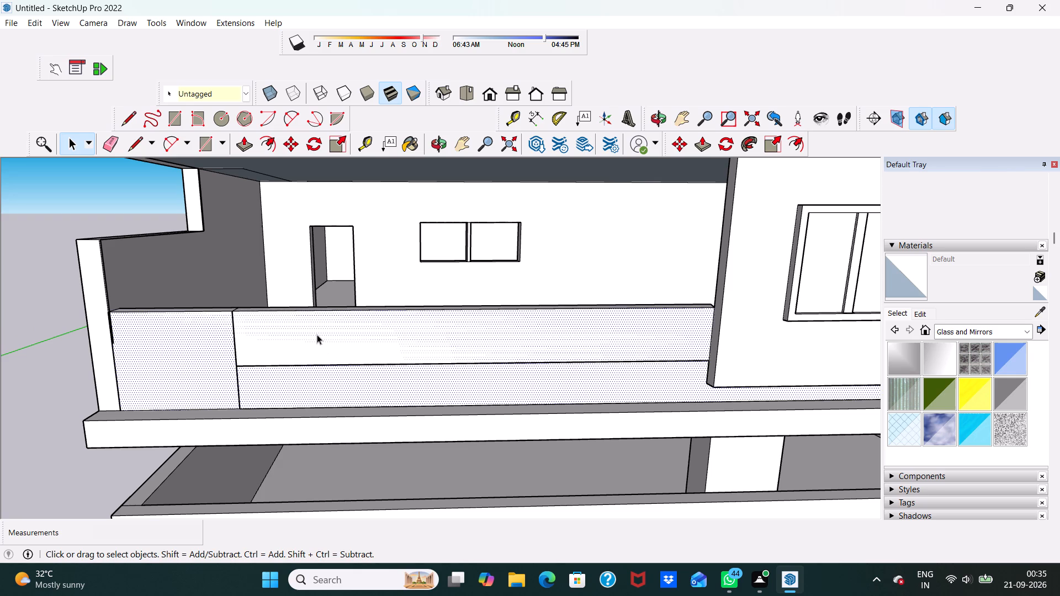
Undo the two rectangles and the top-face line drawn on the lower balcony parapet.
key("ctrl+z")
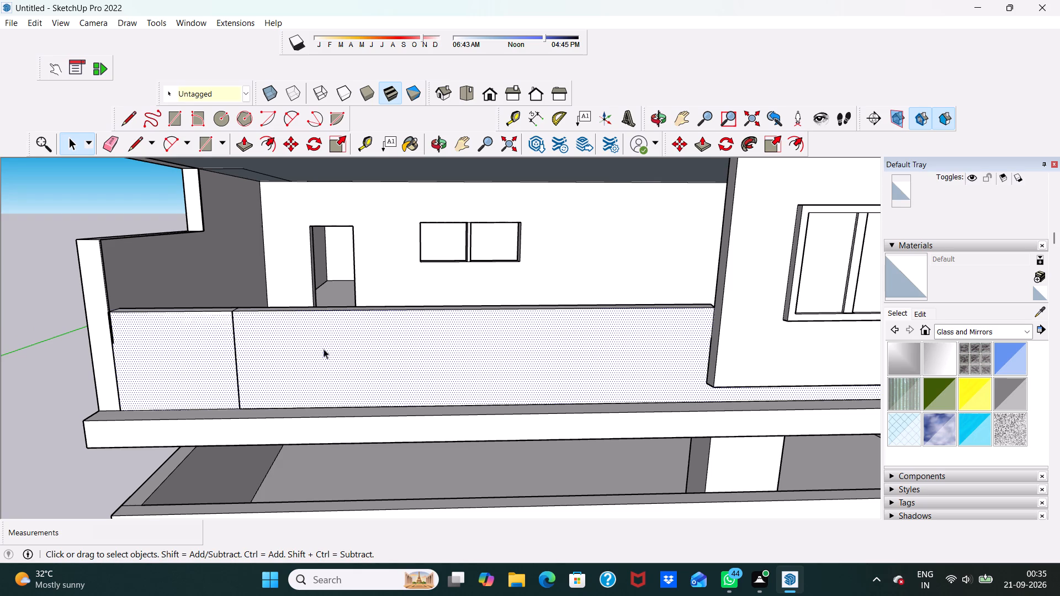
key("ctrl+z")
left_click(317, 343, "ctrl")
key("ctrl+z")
Examine how the lower balcony parapet continues behind the projecting window wall, and clear the face selection.
scroll(203, 332, "down", 3)
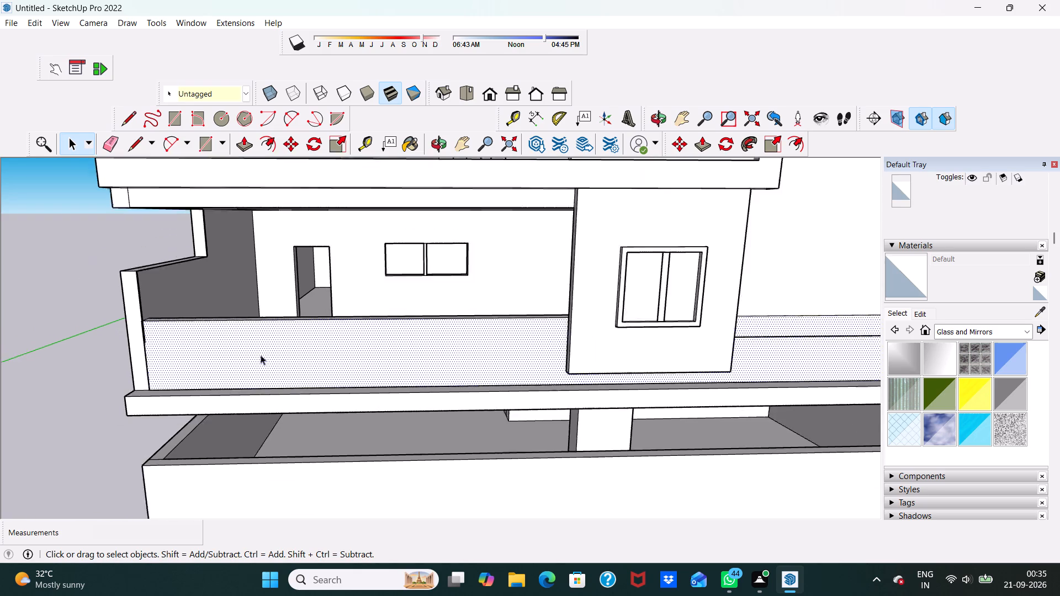
scroll(261, 355, "down", 2)
middle_click_drag(333, 340, 38, 352)
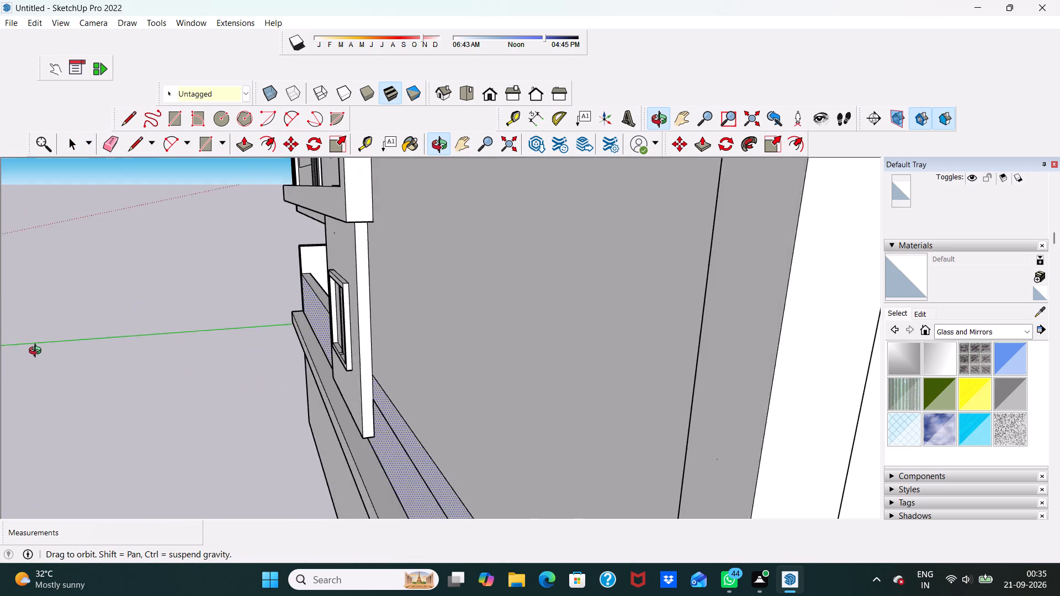
middle_click_drag(38, 352, 129, 323)
scroll(192, 314, "down", 5)
middle_click_drag(265, 328, 339, 330)
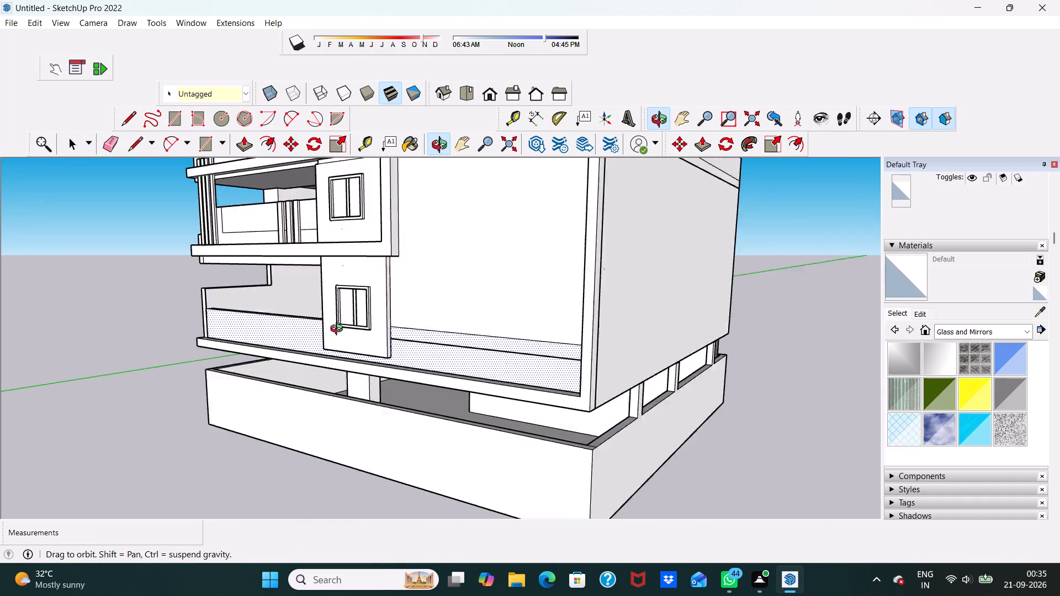
middle_click_drag(339, 330, 352, 331)
key("space")
left_click(86, 350)
middle_click_drag(182, 344, 185, 345)
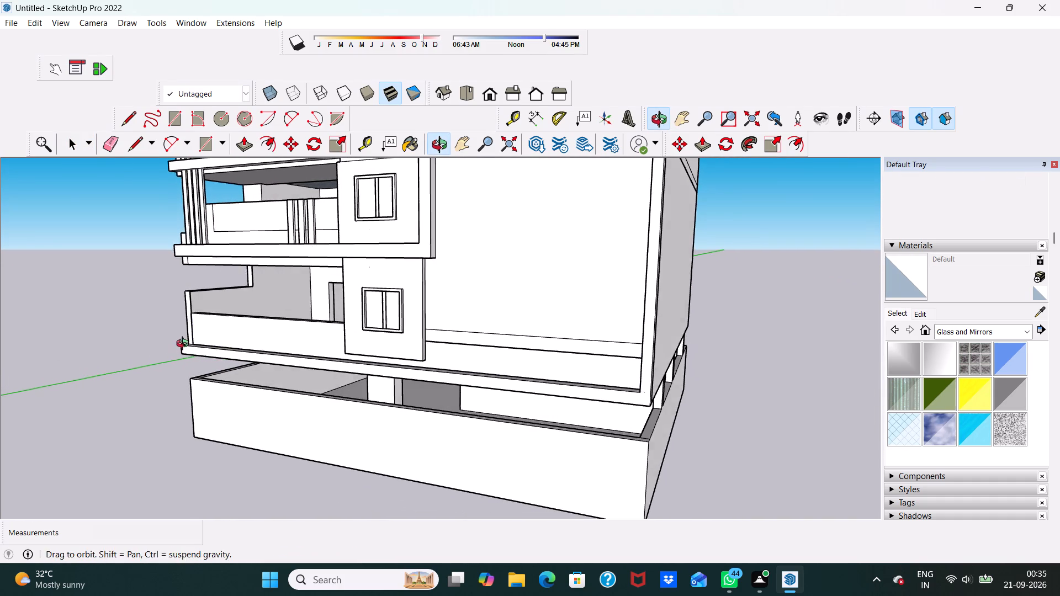
middle_click_drag(185, 345, 323, 373)
Draw a rectangle about 5' 3" by 3' 6 3/4" on the lower balcony parapet's front face at its side-wall end.
scroll(221, 353, "up", 5)
scroll(151, 375, "up", 2)
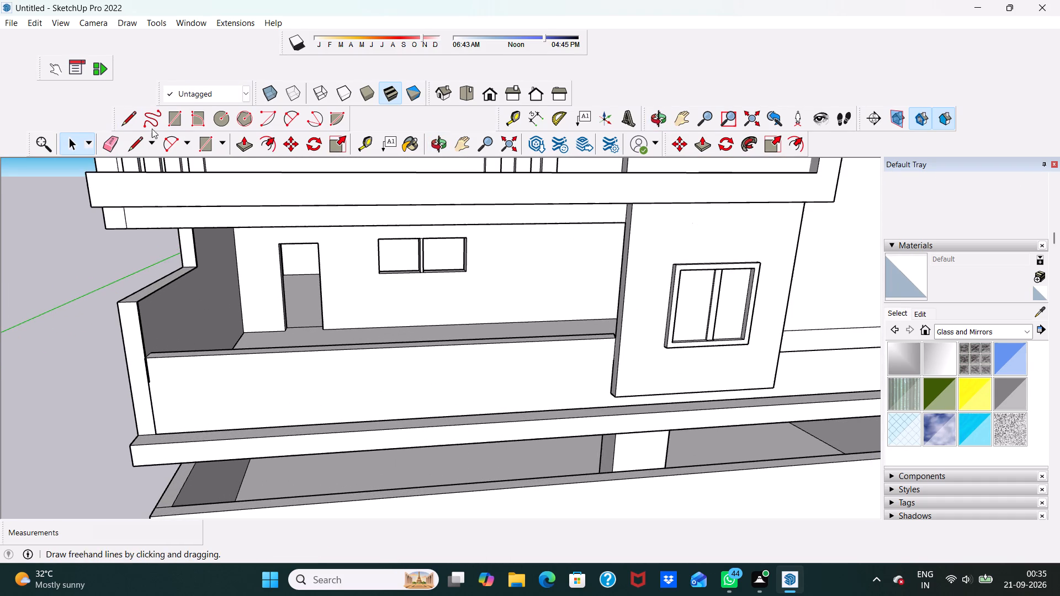
left_click_drag(176, 113, 181, 114)
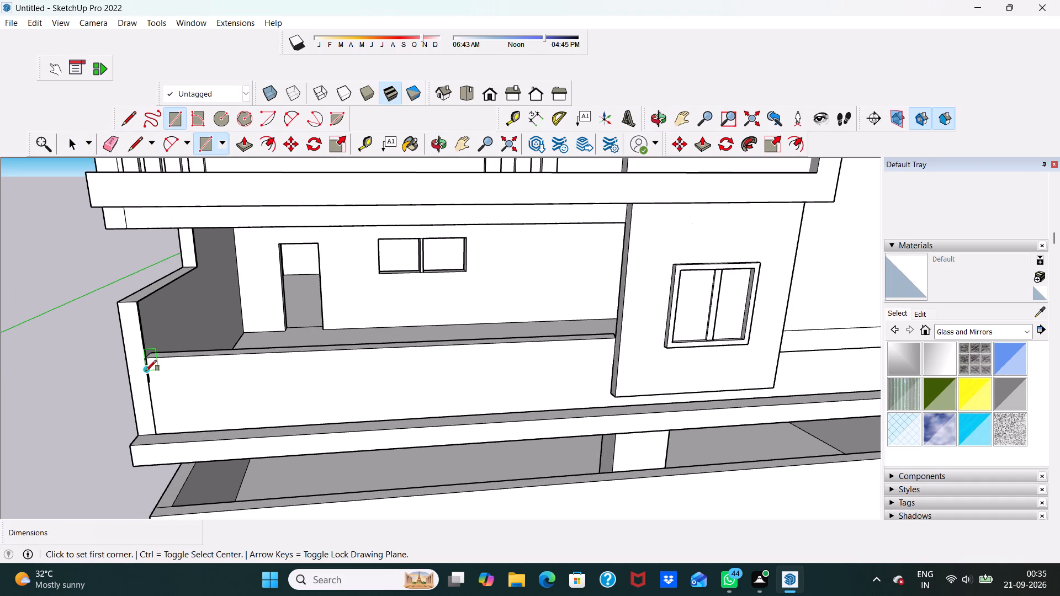
left_click(147, 364)
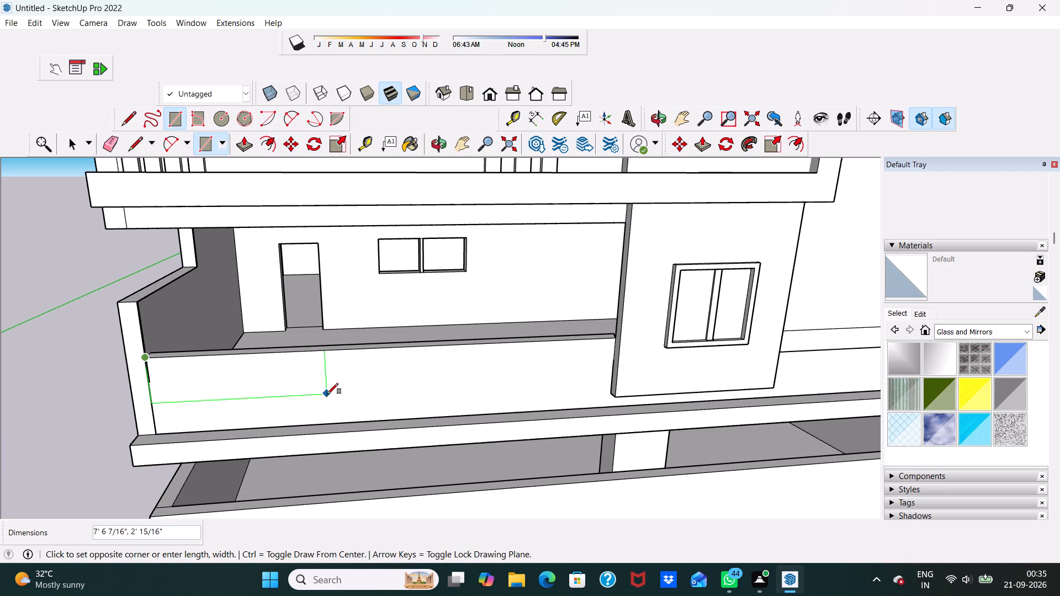
left_click(278, 425)
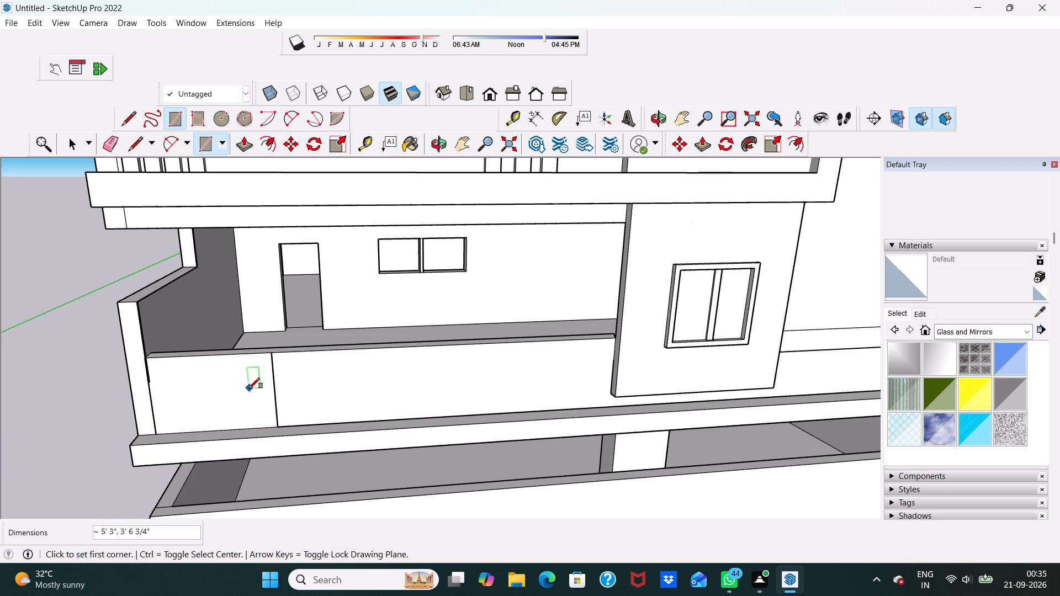
Draw a rectangle about 12' 3/8" by 1' 11 1/2" on the parapet's front face, starting at the first rectangle's upper corner.
scroll(265, 363, "up", 1)
left_click(273, 356)
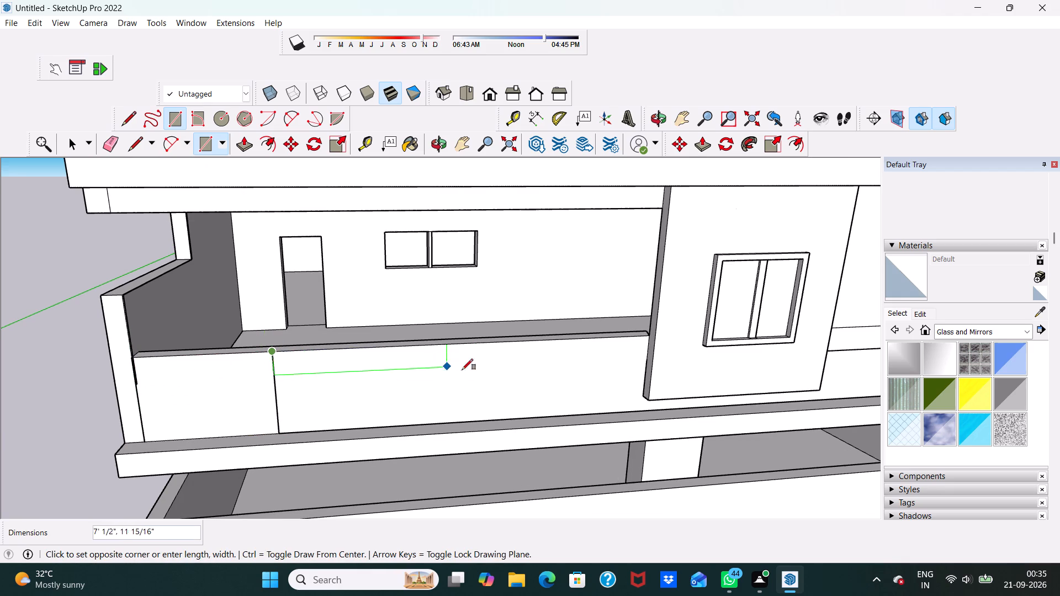
left_click(560, 382)
key("space")
Draw two lines about 9 1/16" long across the lower balcony parapet's top face, from the second rectangle's upper corners.
middle_click_drag(298, 325, 273, 440)
scroll(261, 408, "up", 2)
scroll(238, 357, "down", 6)
middle_click_drag(235, 440, 221, 355)
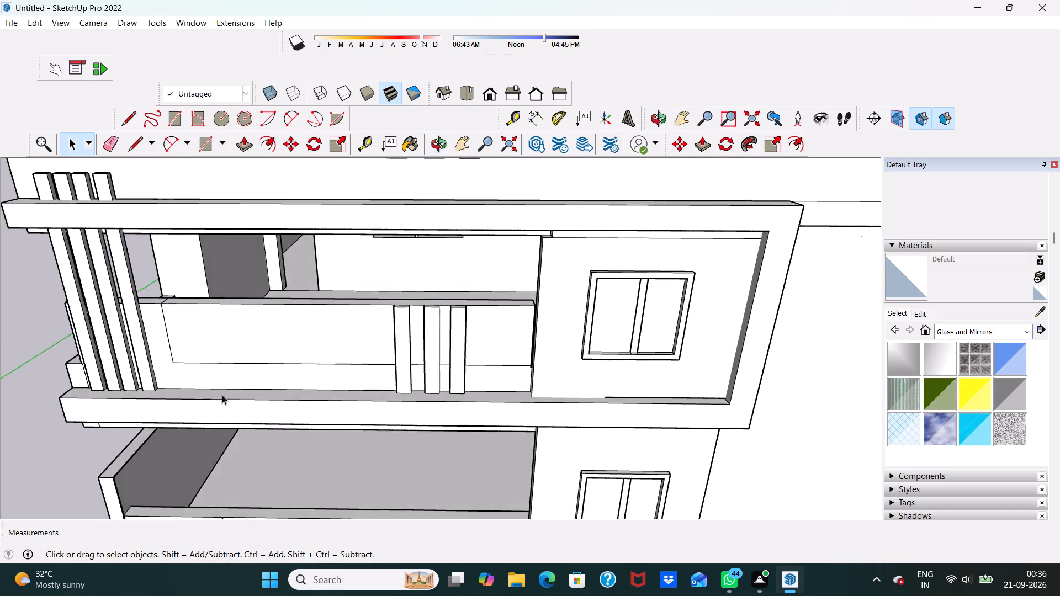
scroll(218, 419, "up", 5)
scroll(220, 394, "down", 5)
scroll(241, 348, "down", 5)
middle_click_drag(233, 461, 224, 443)
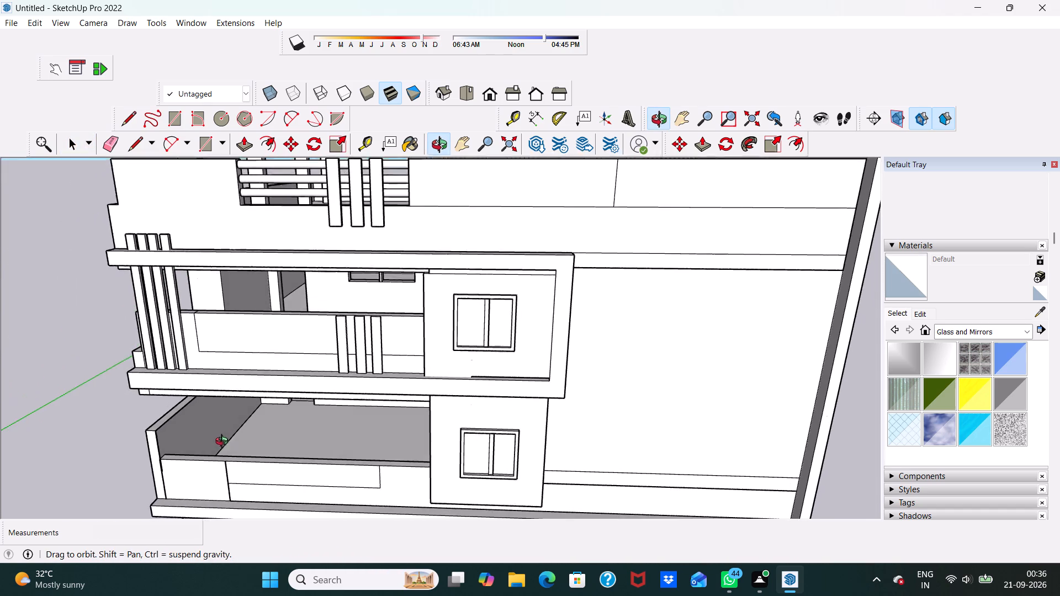
middle_click_drag(224, 443, 224, 444)
scroll(224, 444, "up", 2)
left_click(131, 142)
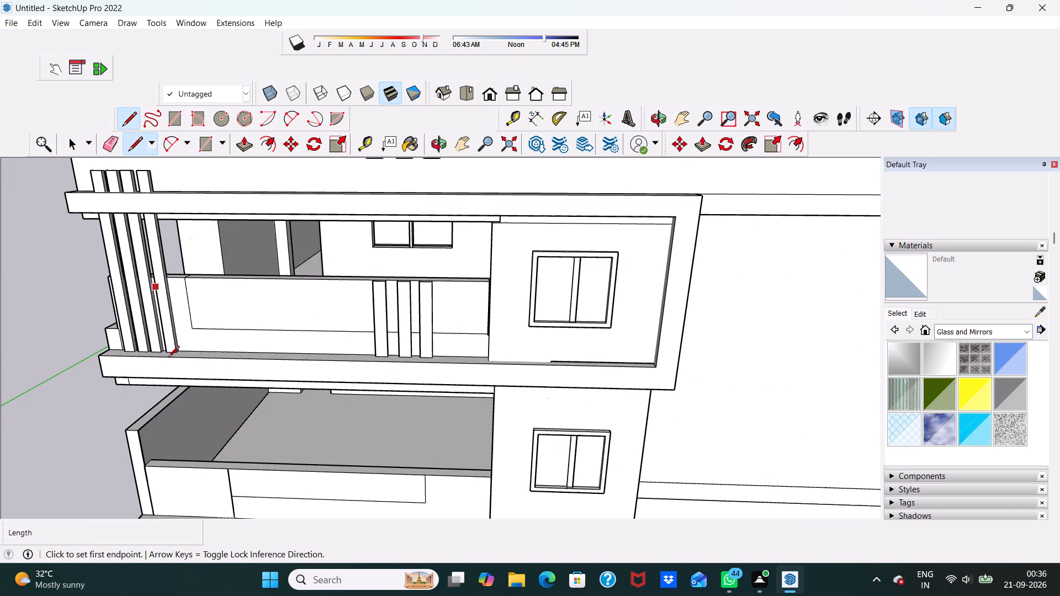
scroll(204, 475, "up", 5)
left_click(229, 449)
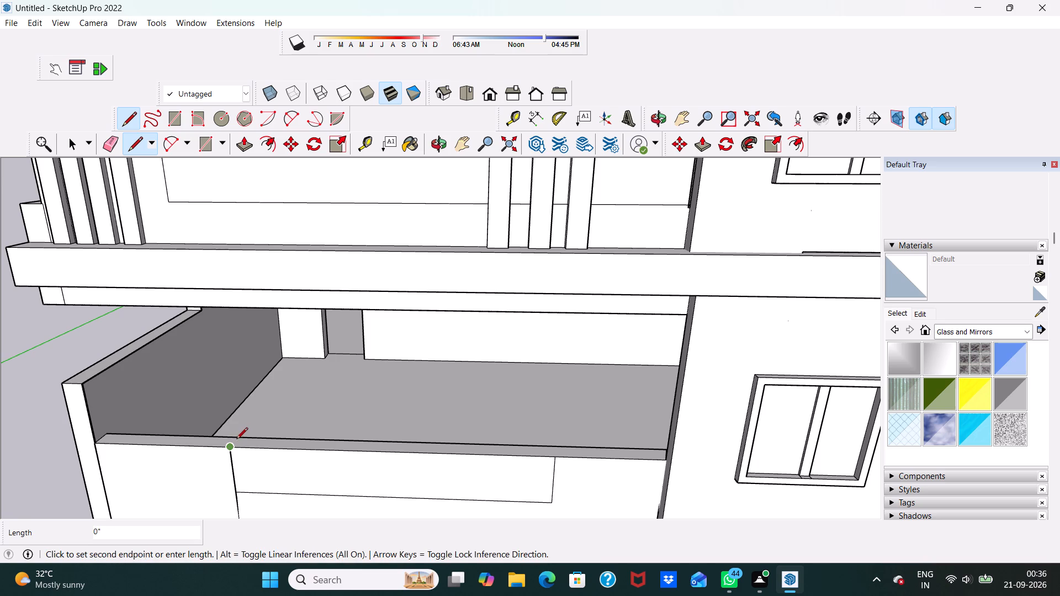
left_click(239, 438)
scroll(262, 443, "down", 4)
scroll(497, 456, "up", 3)
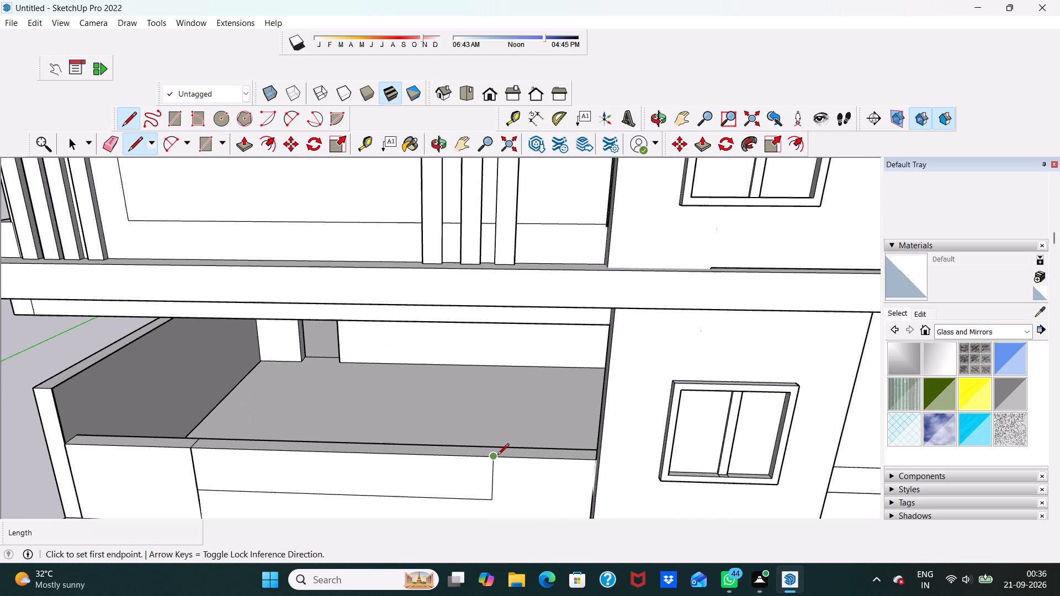
left_click(494, 459)
left_click(494, 446)
key("space")
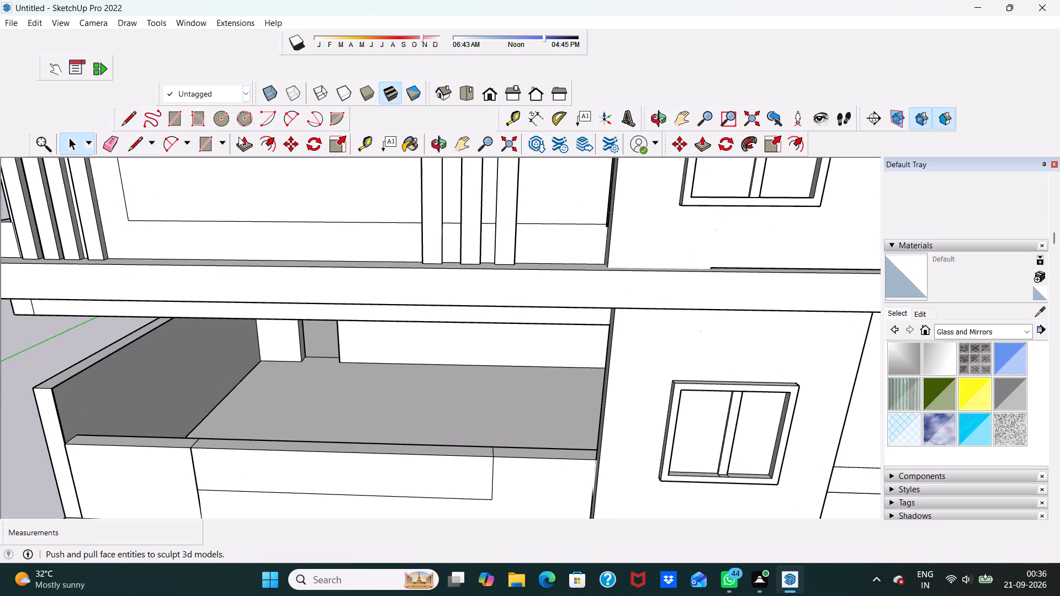
Push the rectangle between the two lines 9 1/16" through the parapet to cut an opening.
left_click(239, 137)
left_click_drag(339, 465, 344, 444)
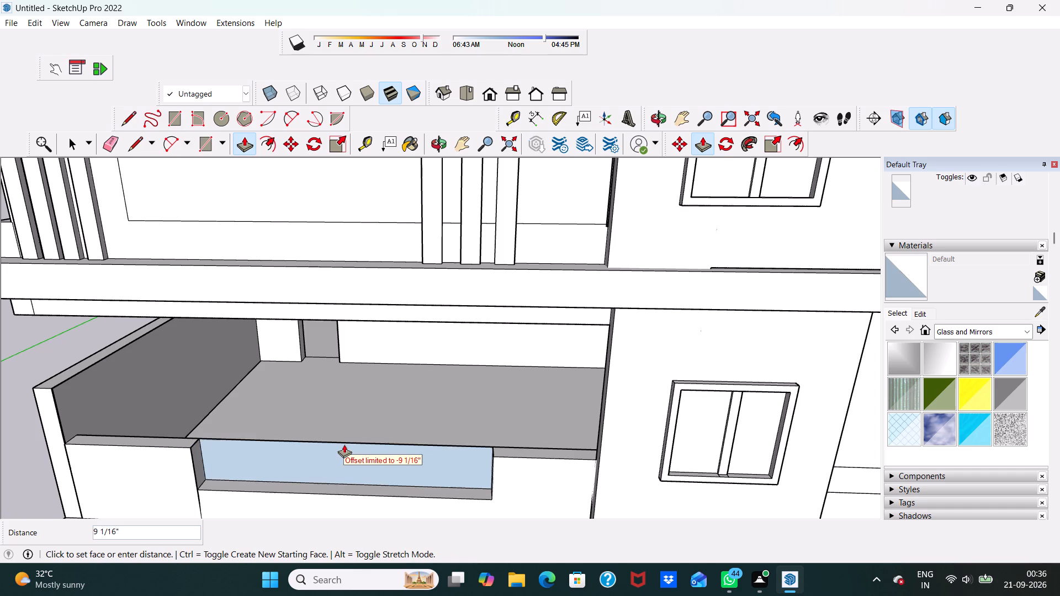
left_click_drag(344, 444, 345, 442)
scroll(309, 446, "down", 5)
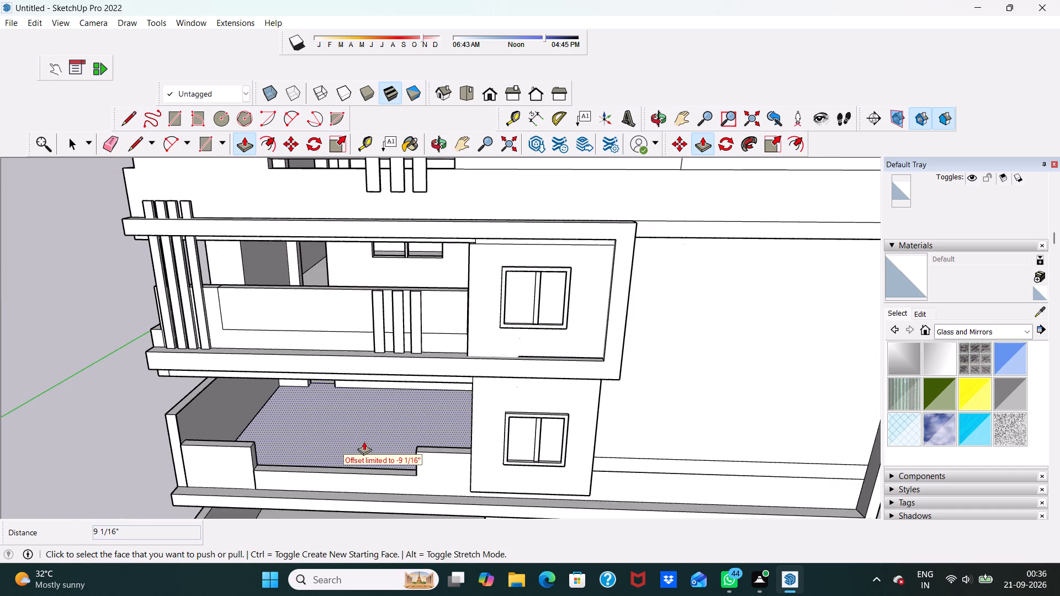
Push the sill face of the parapet opening down 4 1/4".
middle_click_drag(364, 441, 384, 375)
left_click_drag(363, 441, 370, 364)
scroll(384, 375, "up", 1)
middle_click_drag(364, 386, 405, 288)
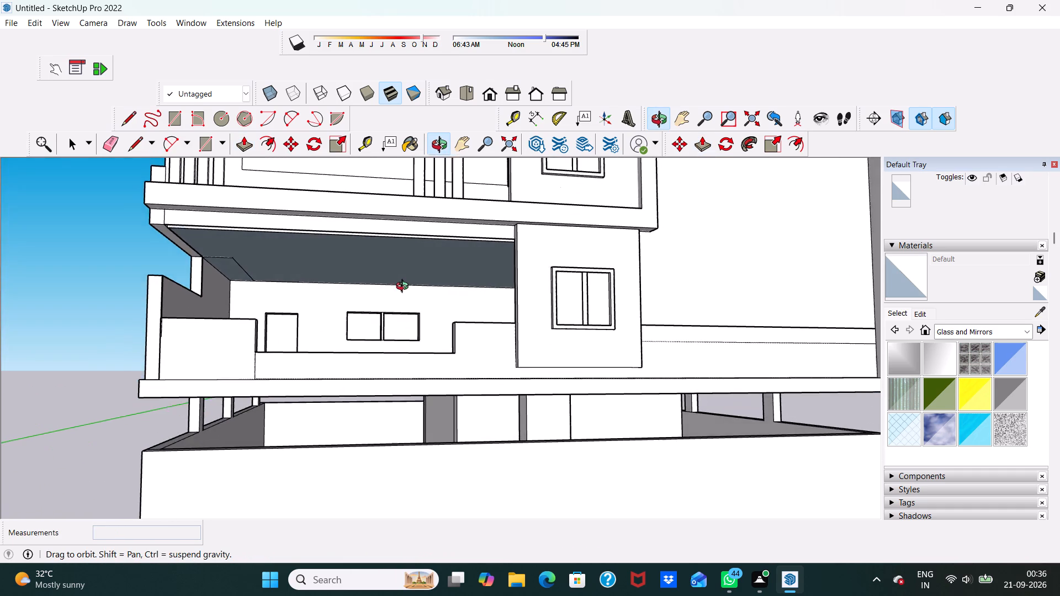
middle_click_drag(405, 288, 402, 290)
scroll(390, 297, "down", 2)
left_click_drag(390, 297, 388, 304)
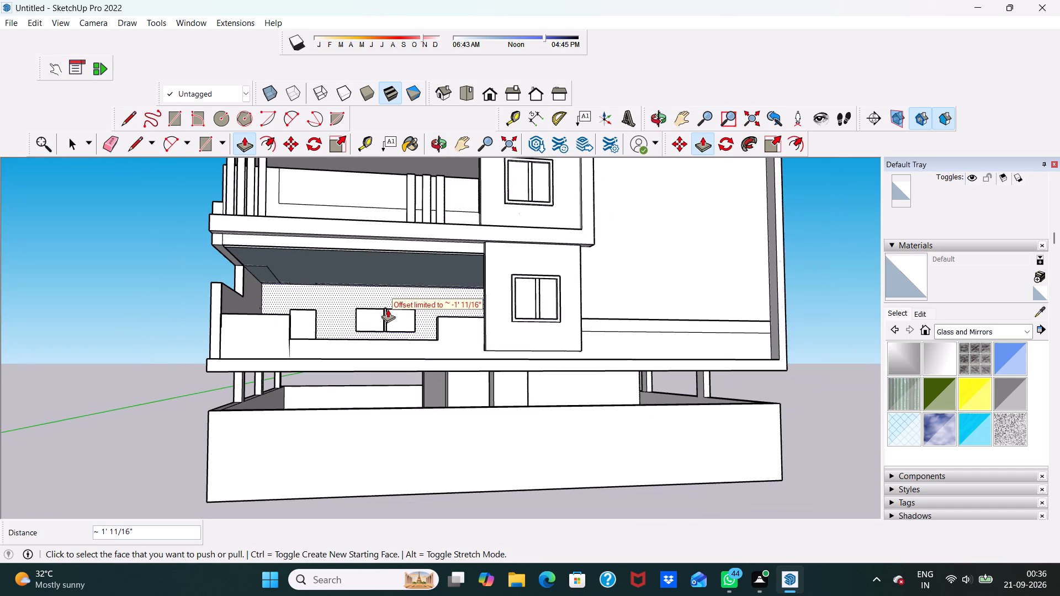
scroll(387, 309, "down", 1)
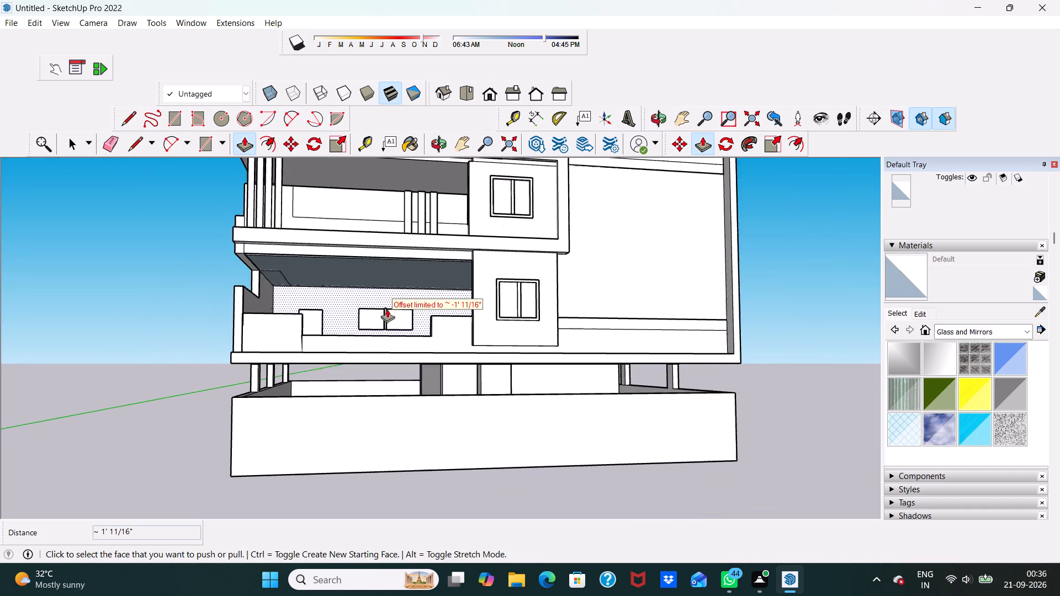
scroll(387, 309, "down", 2)
middle_click_drag(387, 311, 371, 361)
scroll(348, 332, "up", 3)
middle_click_drag(339, 332, 327, 381)
scroll(327, 381, "up", 10)
left_click_drag(278, 400, 279, 413)
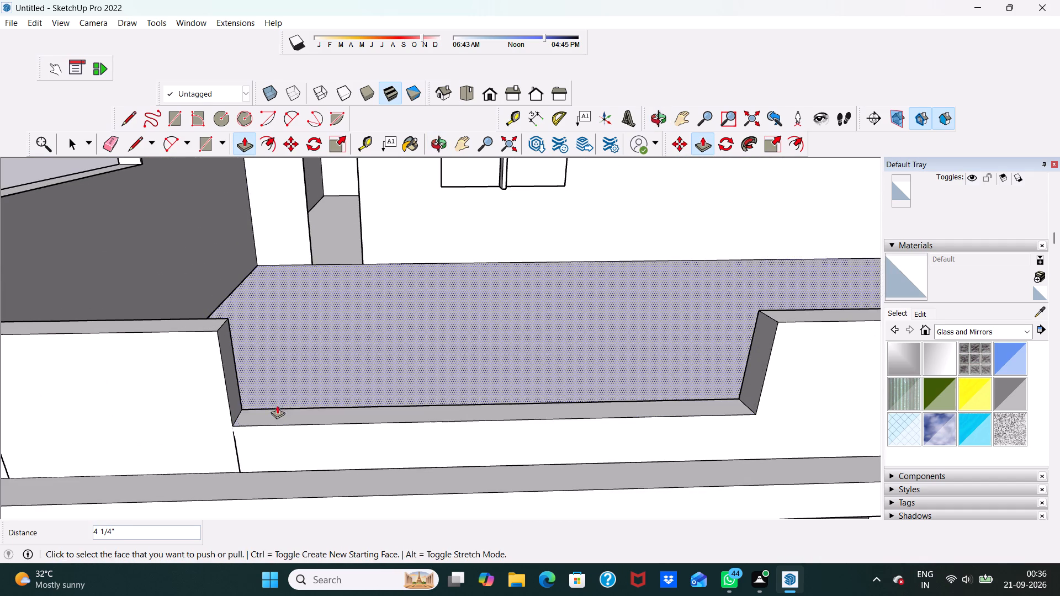
left_click_drag(282, 411, 279, 401)
scroll(277, 413, "up", 1)
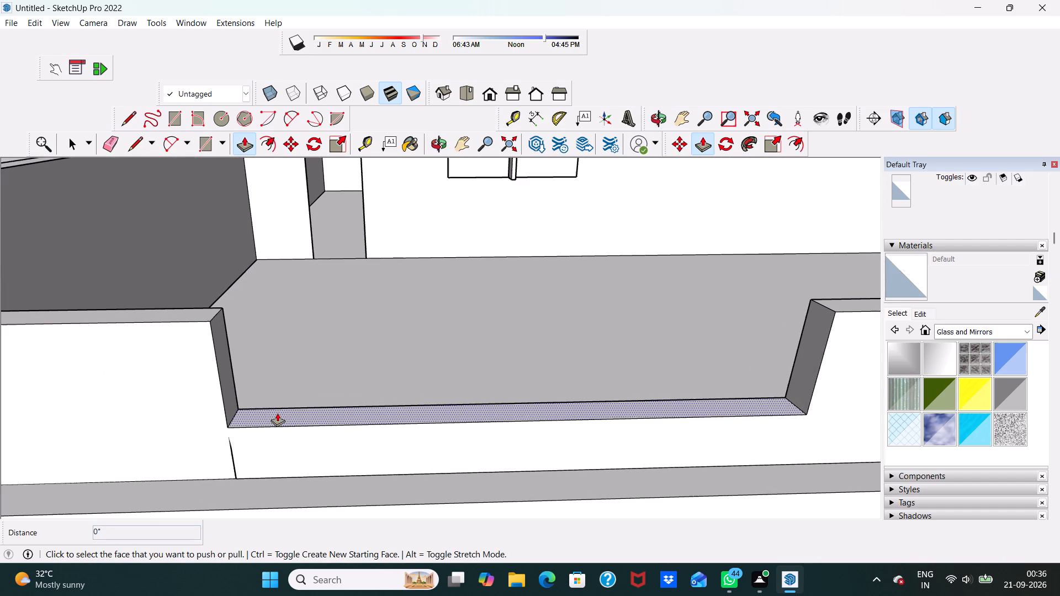
left_click_drag(277, 413, 277, 406)
Erase the leftover short vertical edge below the opening's lower corner on the parapet's front face.
scroll(266, 400, "down", 5)
scroll(422, 394, "down", 2)
middle_click_drag(425, 397, 401, 328)
key("space")
scroll(236, 379, "up", 3)
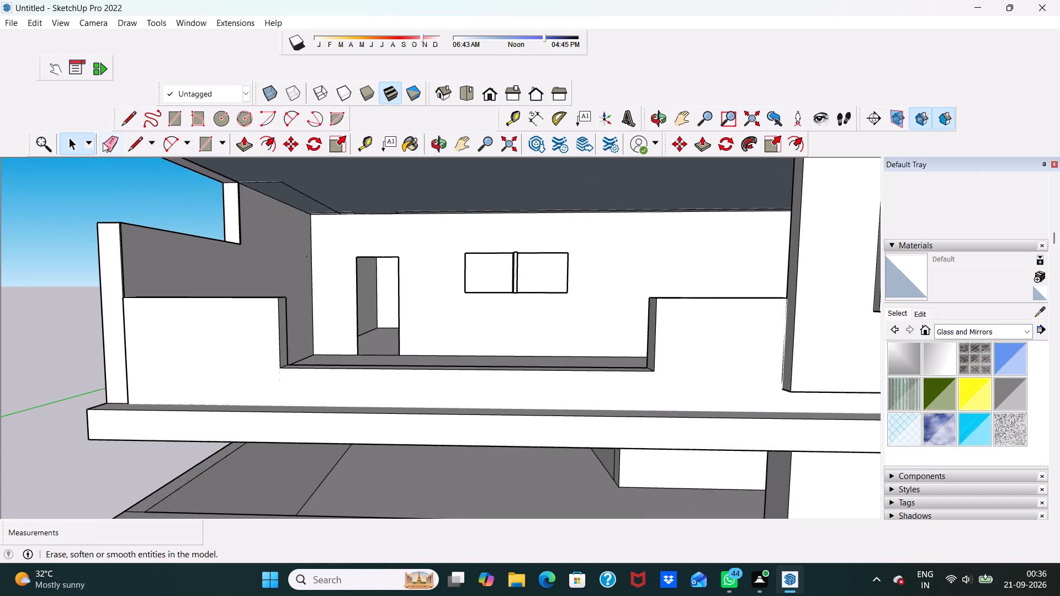
left_click_drag(107, 136, 114, 153)
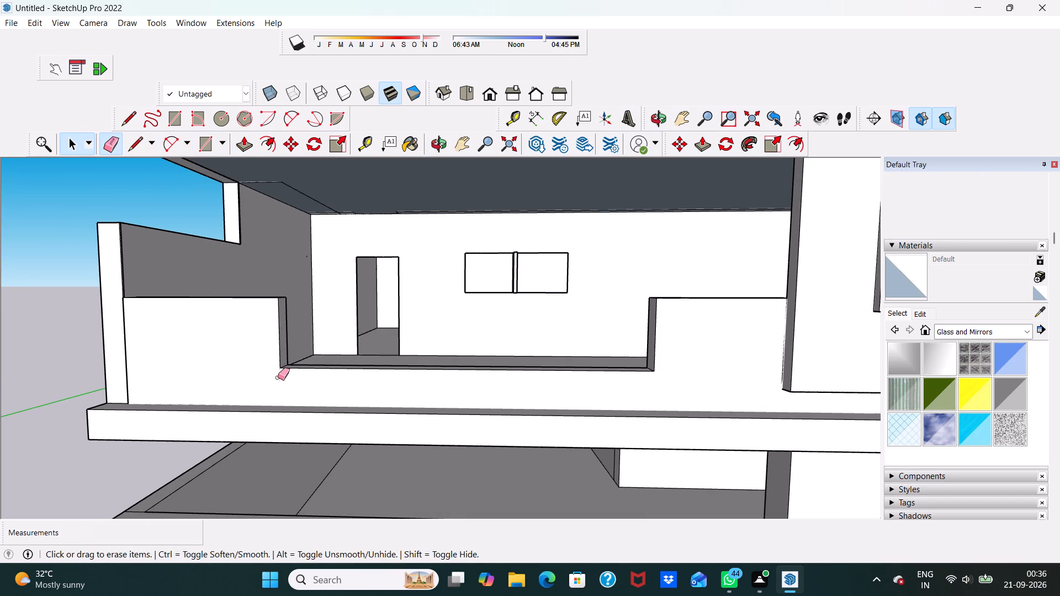
left_click(281, 378)
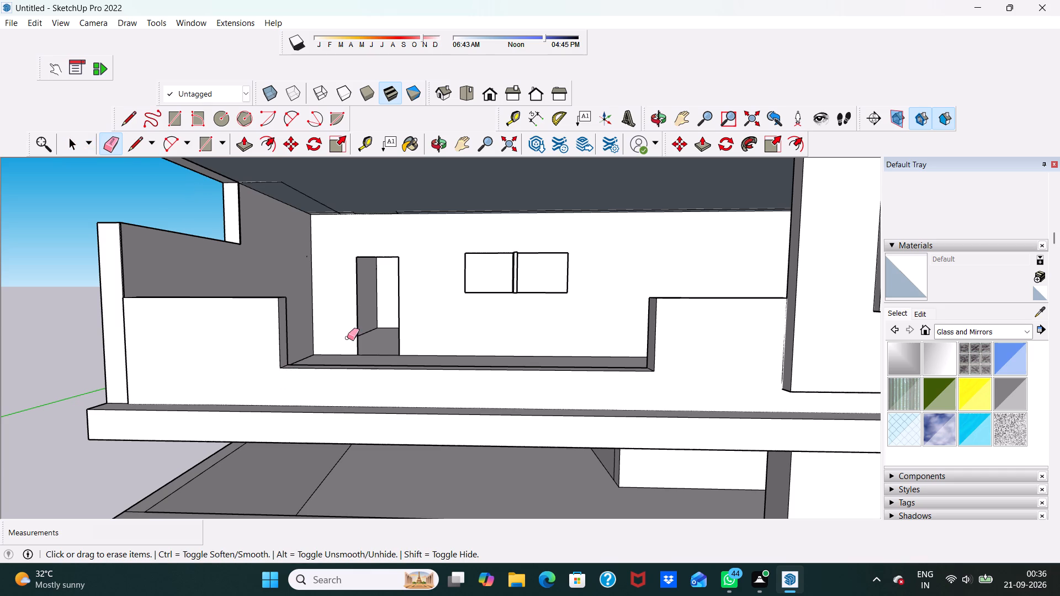
scroll(347, 338, "down", 1)
middle_click_drag(348, 338, 304, 374)
key("space")
Draw a circle with a radius of about 2 5/8" near the top of the opening's end face, on the side-wall side.
middle_click_drag(361, 352, 434, 339)
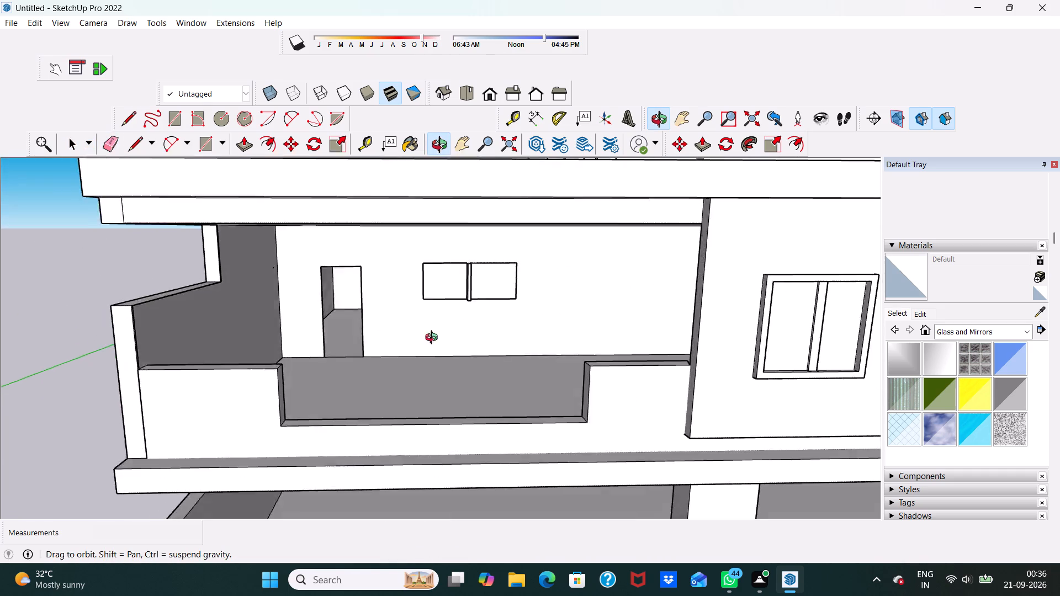
middle_click_drag(434, 339, 265, 335)
scroll(214, 283, "up", 3)
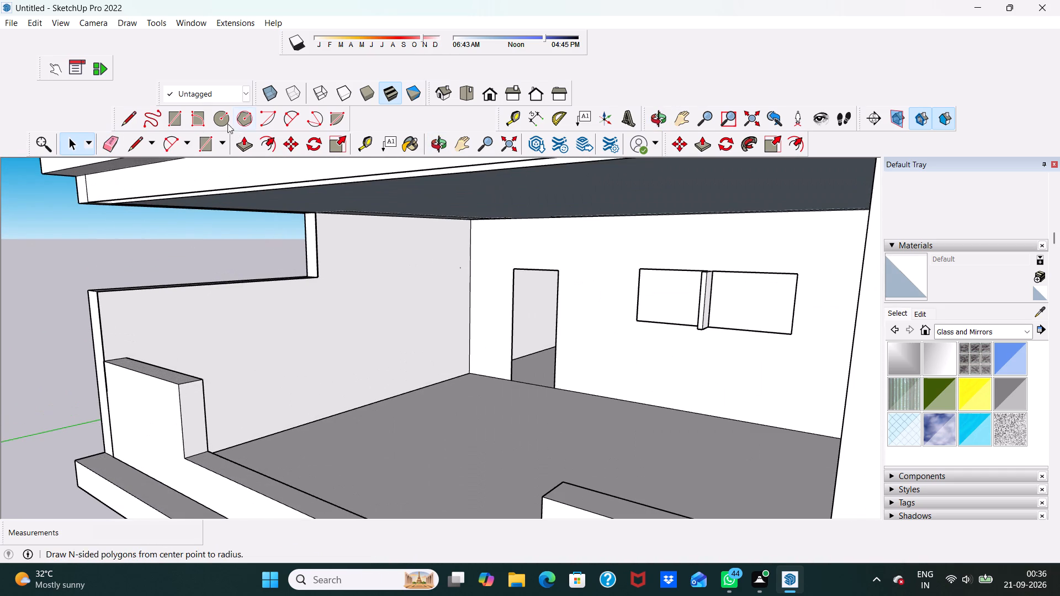
left_click(222, 117)
scroll(138, 438, "up", 2)
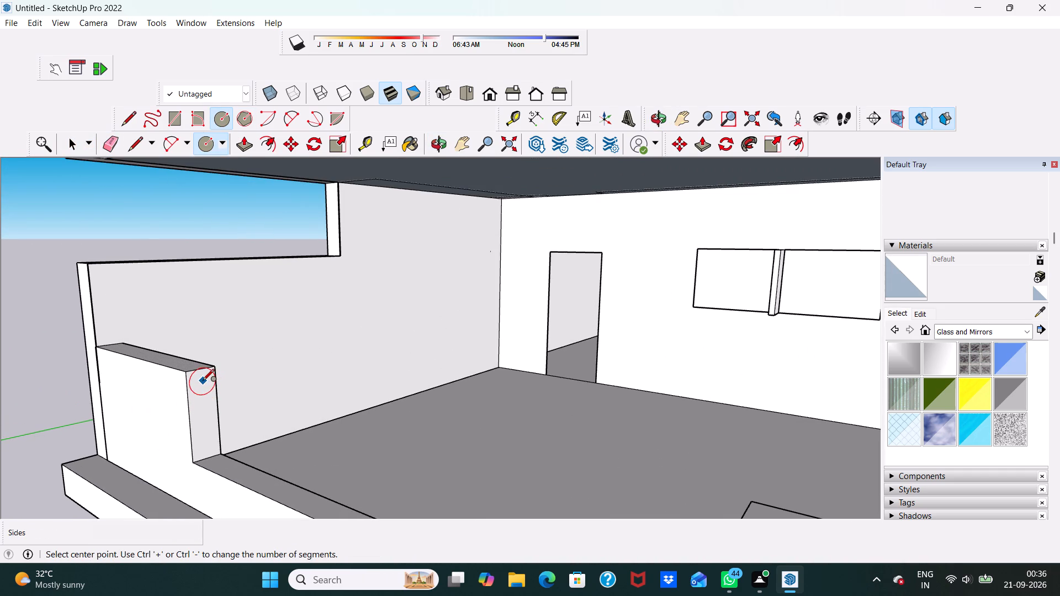
left_click(203, 381)
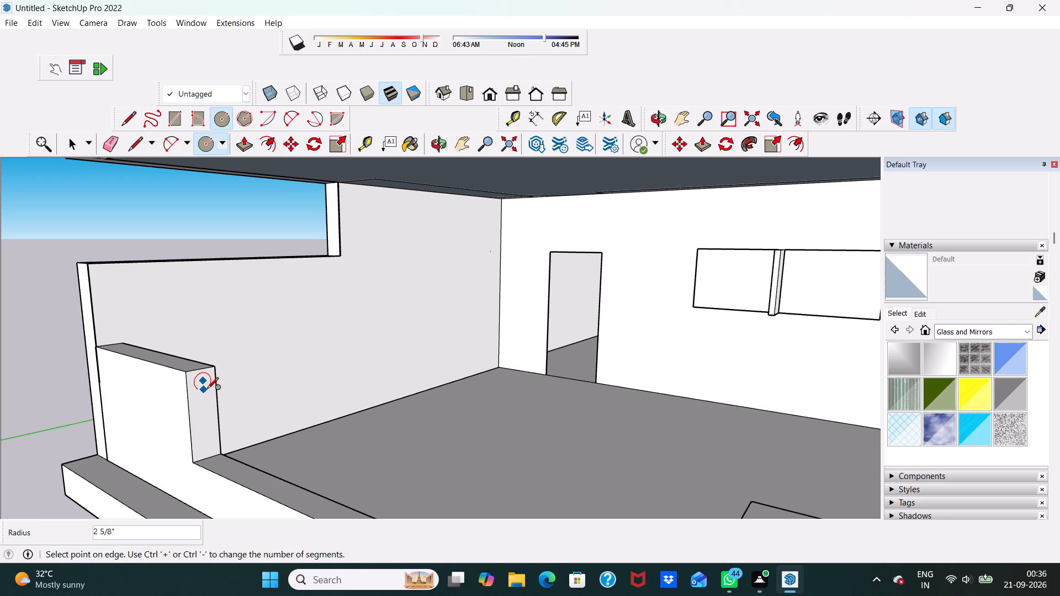
left_click(207, 390)
key("space")
Copy the circle twice down the end face, spaced about 9 15/16" and 8 1/4" apart.
double_click(201, 380)
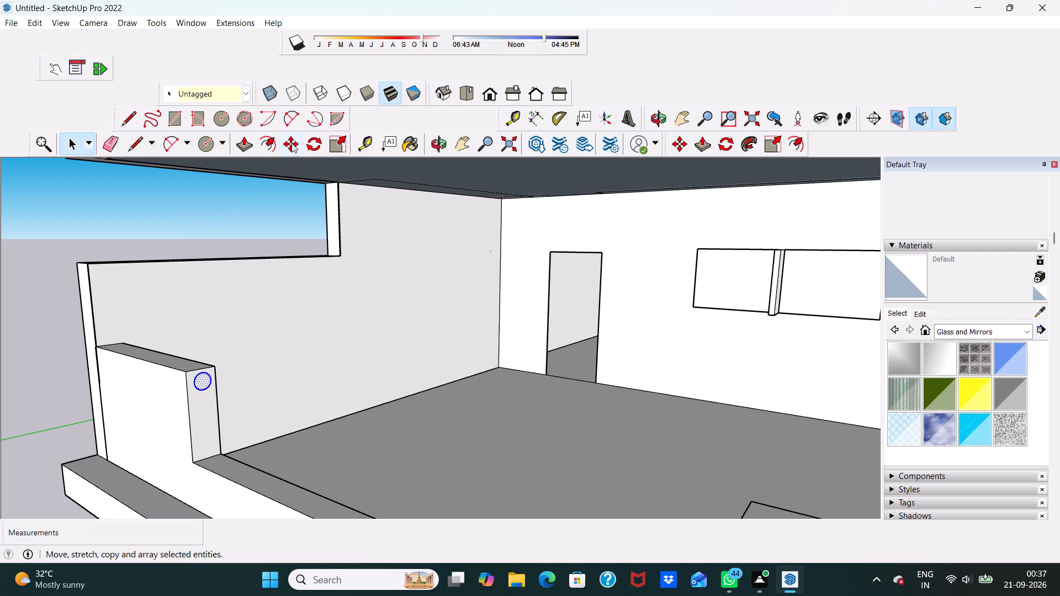
left_click(292, 141)
left_click(203, 382)
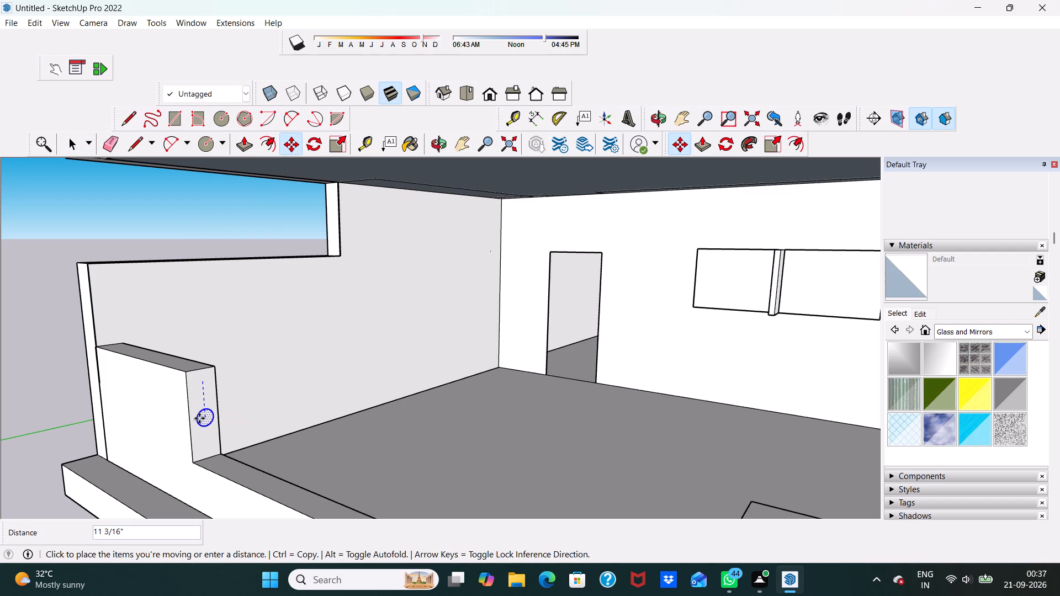
left_click(202, 414)
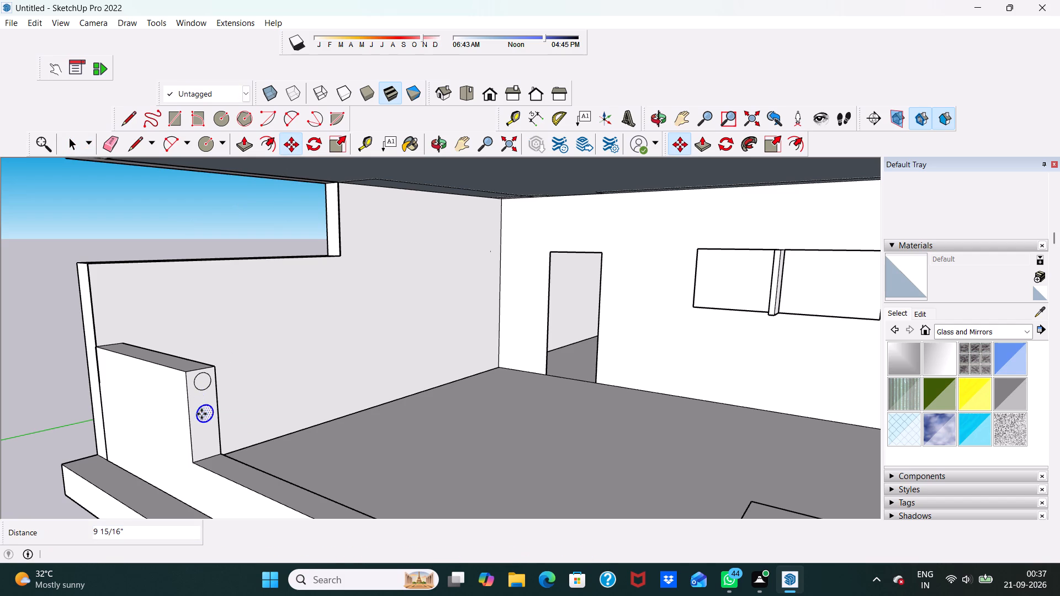
left_click(204, 417)
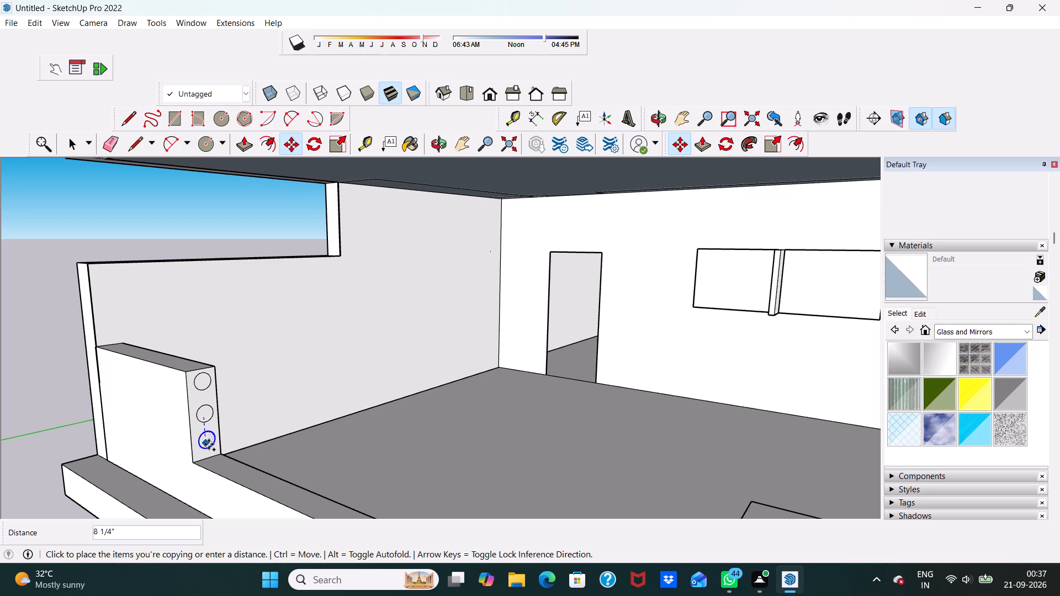
left_click(209, 444)
key("space")
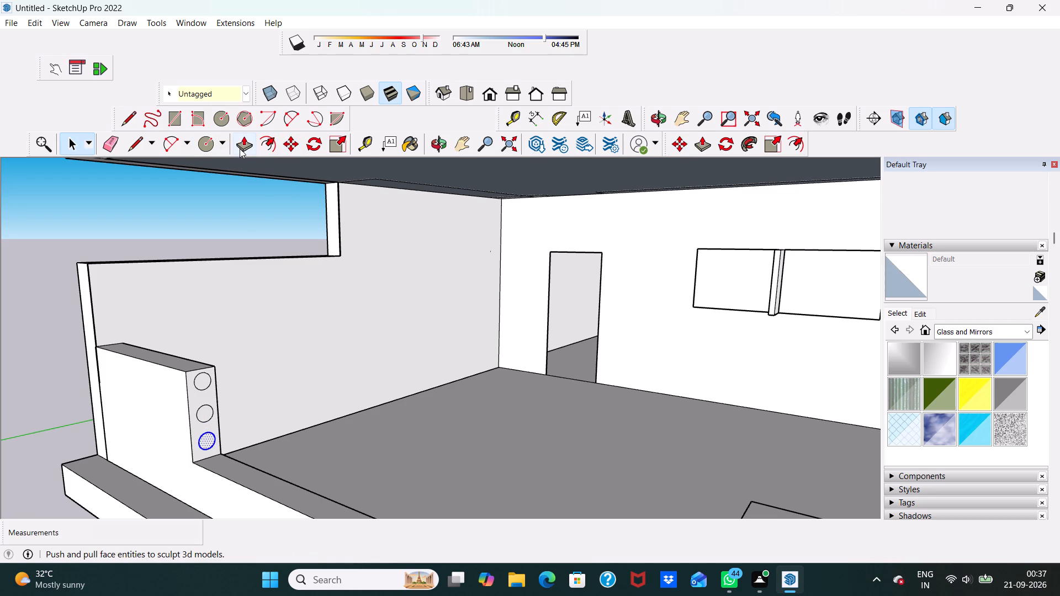
Pull the lowest circle 11' 10 5/8" along the parapet opening to form a round rail.
left_click(244, 144)
left_click(205, 434)
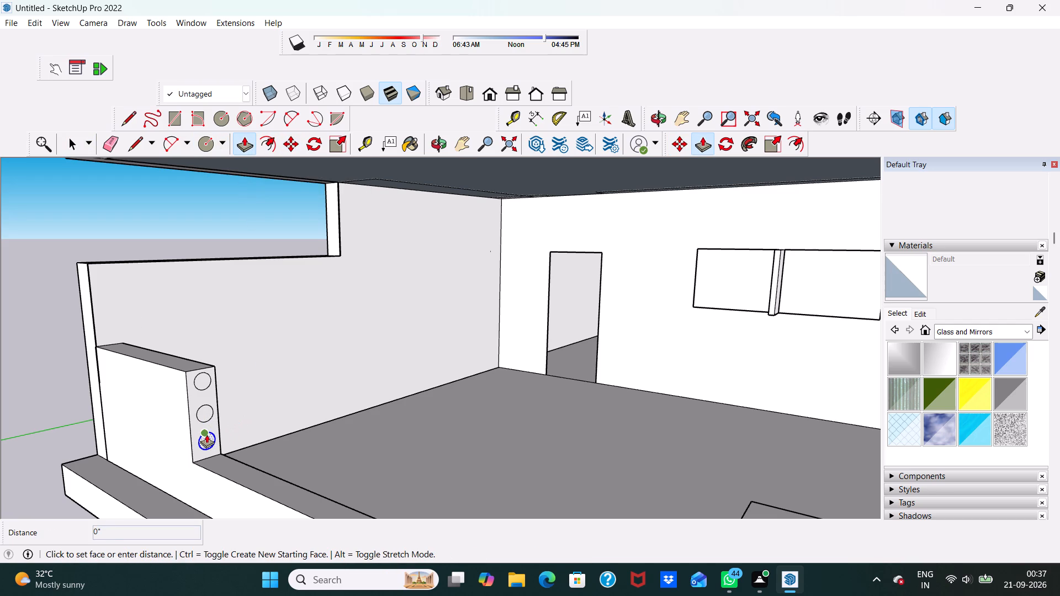
scroll(232, 441, "down", 4)
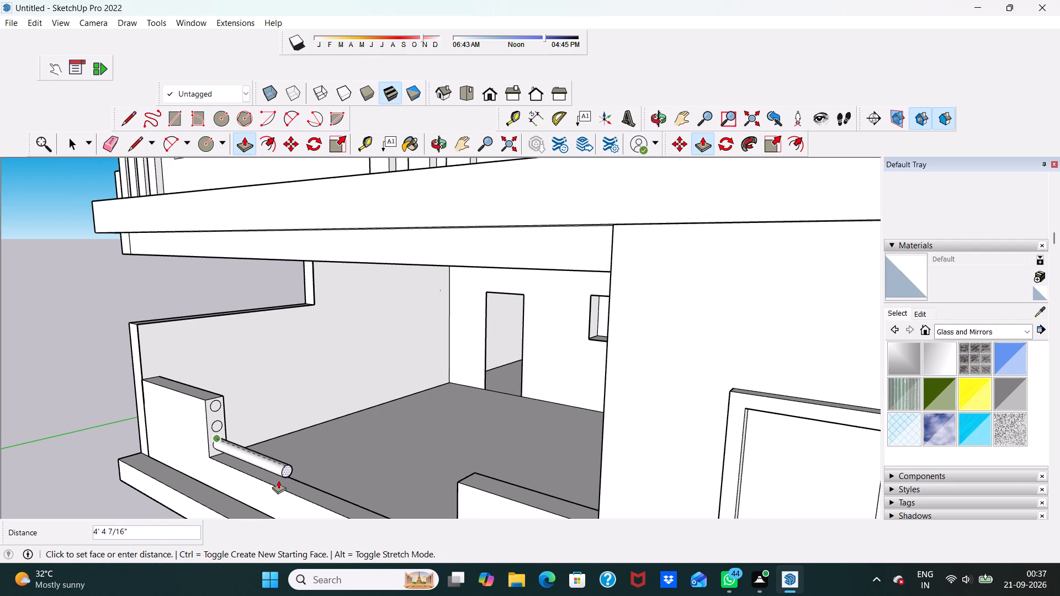
scroll(278, 480, "down", 3)
left_click(415, 507)
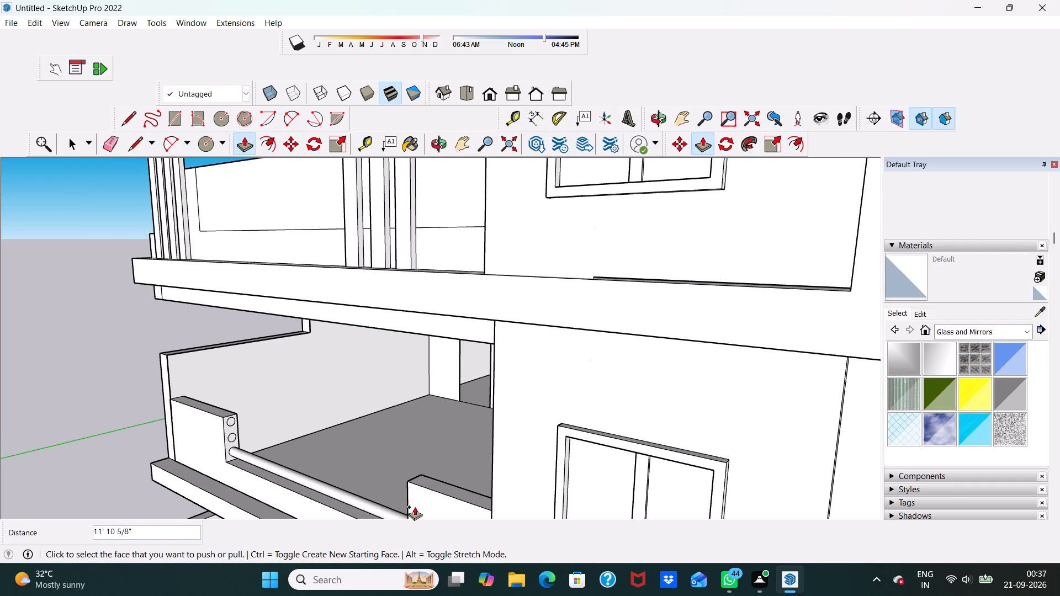
Extend the free end of the round rail by 1 7/8" towards the opening's opposite end face.
scroll(378, 496, "down", 4)
middle_click_drag(393, 491, 530, 464)
scroll(517, 501, "up", 3)
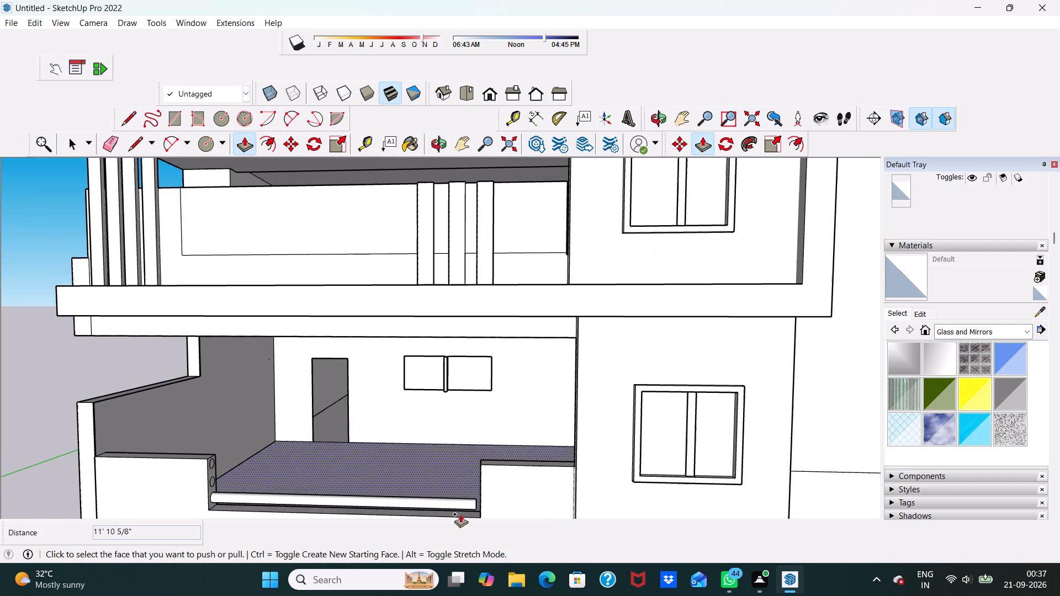
middle_click_drag(447, 508, 356, 489)
scroll(356, 489, "up", 5)
scroll(423, 487, "up", 5)
scroll(474, 472, "down", 2)
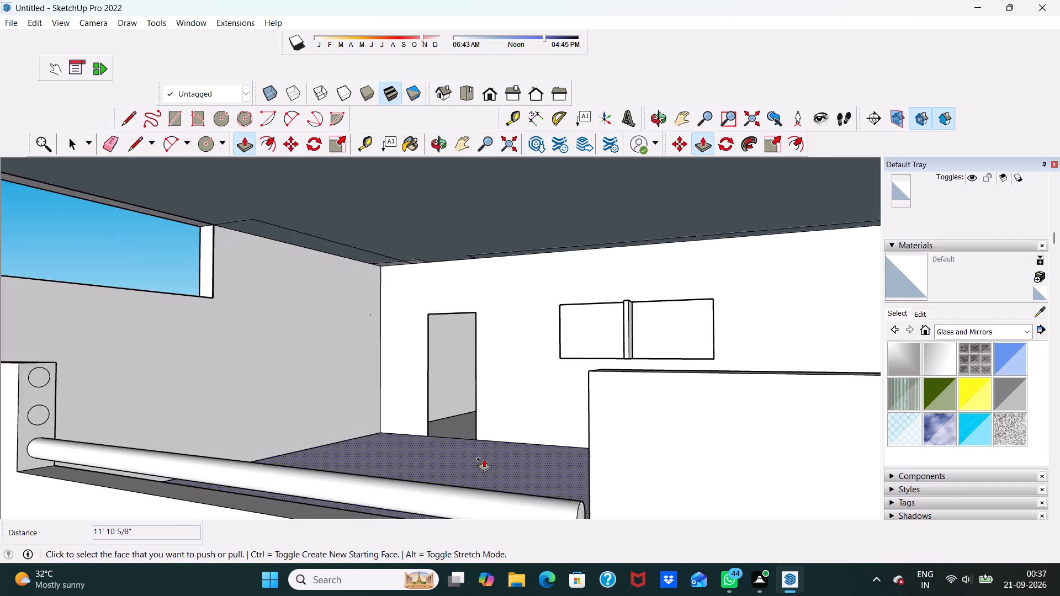
scroll(484, 459, "down", 4)
scroll(536, 476, "up", 13)
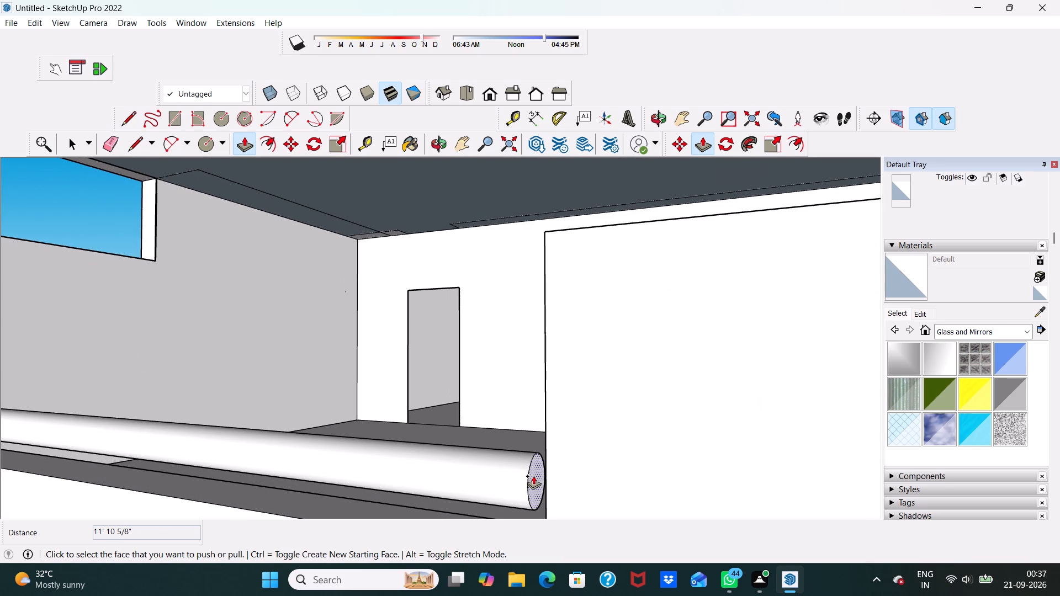
left_click_drag(533, 477, 553, 476)
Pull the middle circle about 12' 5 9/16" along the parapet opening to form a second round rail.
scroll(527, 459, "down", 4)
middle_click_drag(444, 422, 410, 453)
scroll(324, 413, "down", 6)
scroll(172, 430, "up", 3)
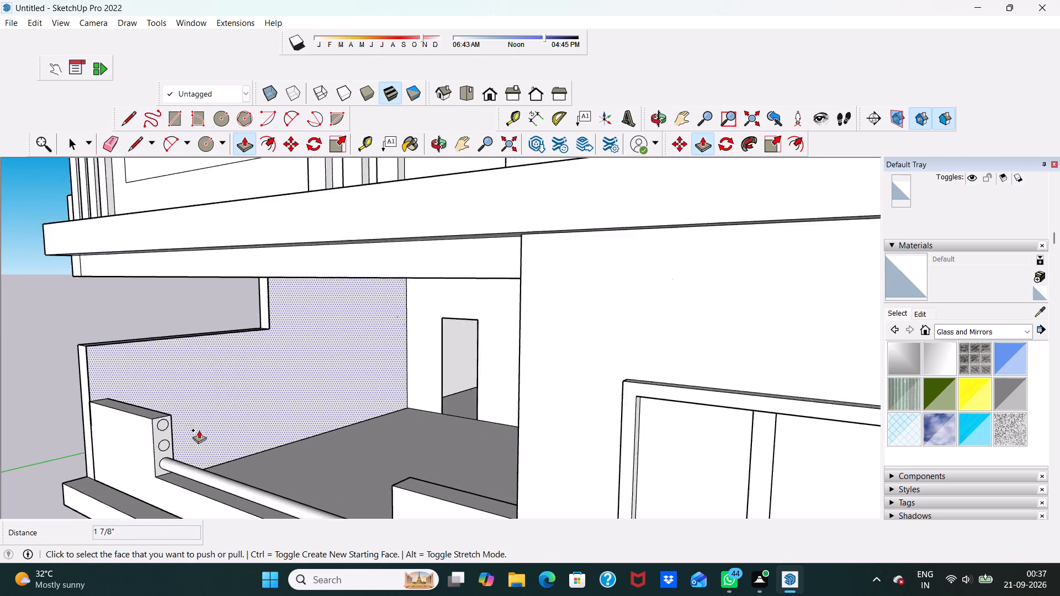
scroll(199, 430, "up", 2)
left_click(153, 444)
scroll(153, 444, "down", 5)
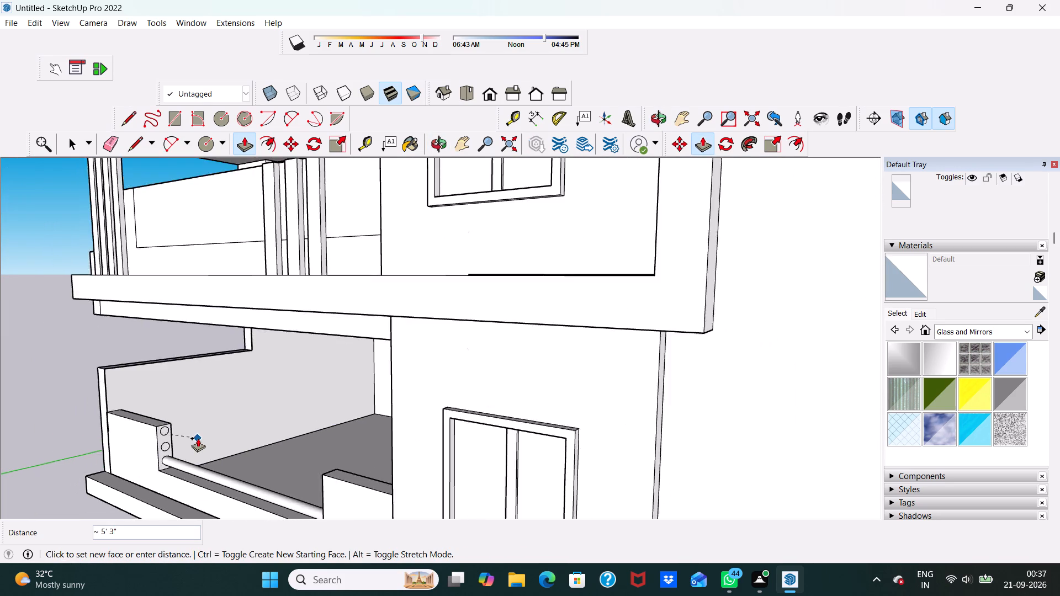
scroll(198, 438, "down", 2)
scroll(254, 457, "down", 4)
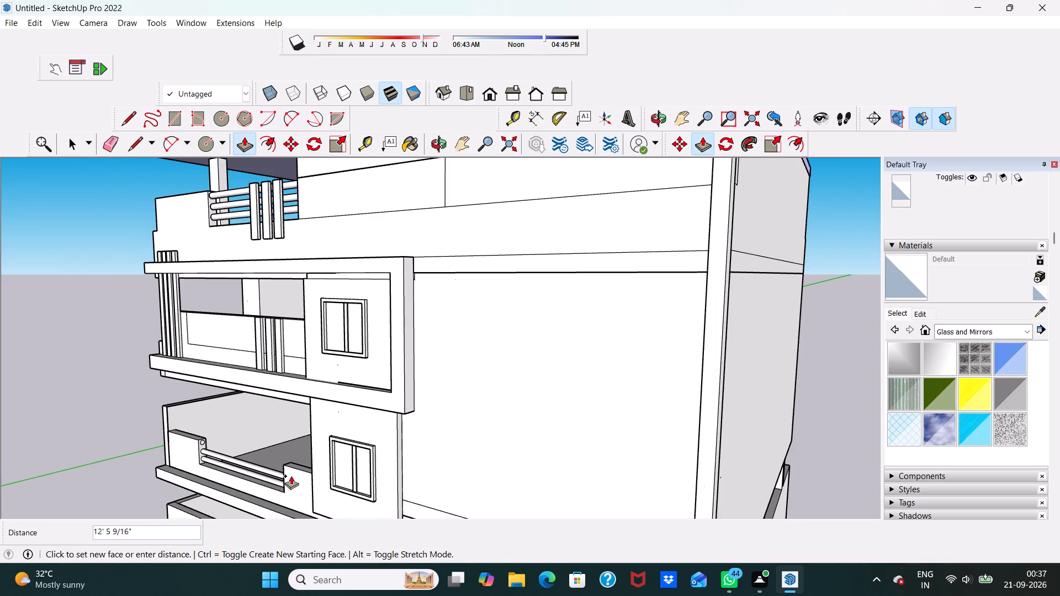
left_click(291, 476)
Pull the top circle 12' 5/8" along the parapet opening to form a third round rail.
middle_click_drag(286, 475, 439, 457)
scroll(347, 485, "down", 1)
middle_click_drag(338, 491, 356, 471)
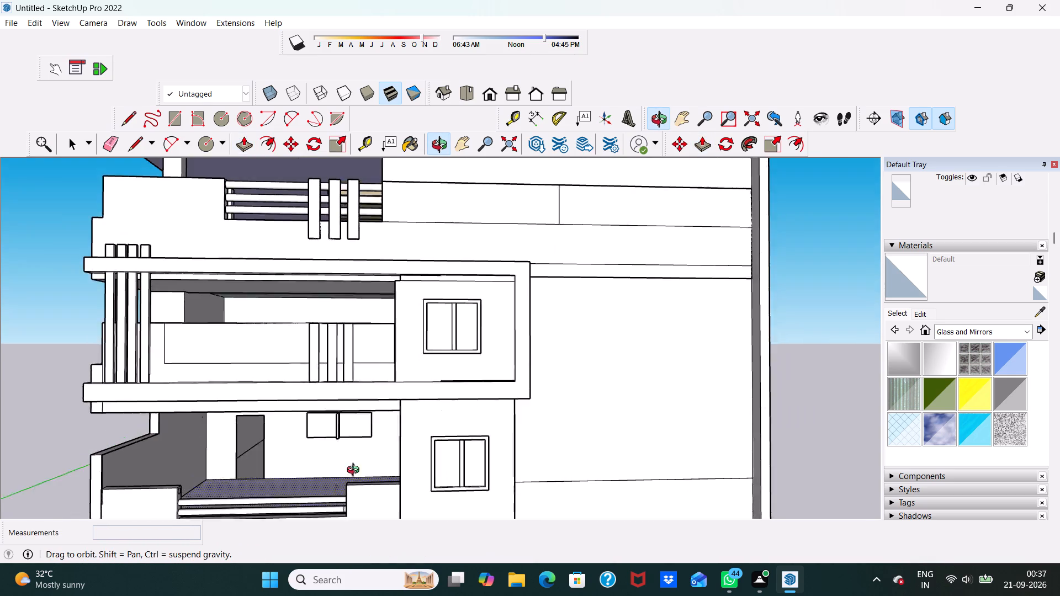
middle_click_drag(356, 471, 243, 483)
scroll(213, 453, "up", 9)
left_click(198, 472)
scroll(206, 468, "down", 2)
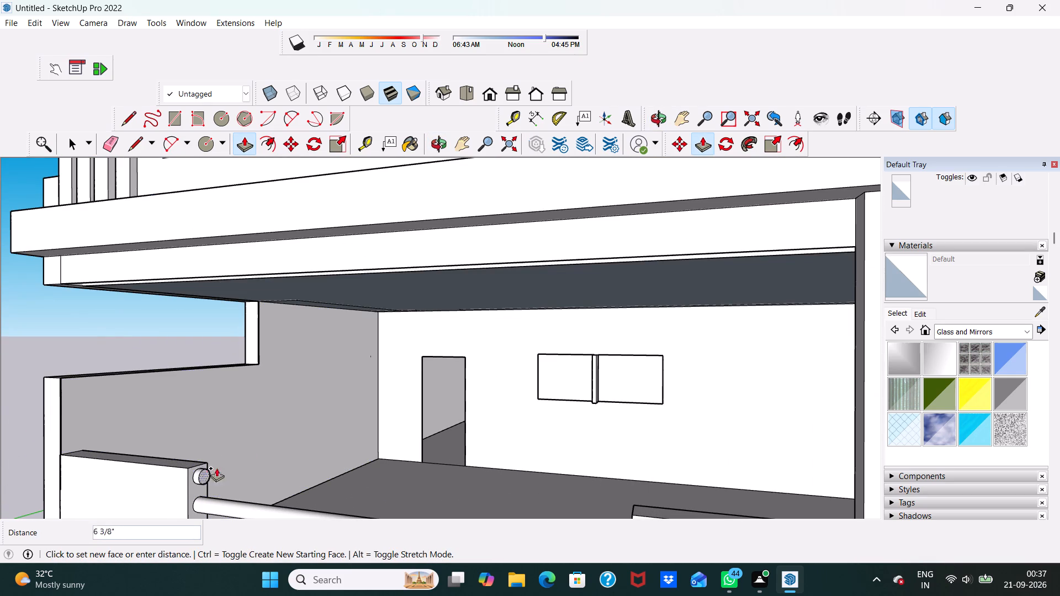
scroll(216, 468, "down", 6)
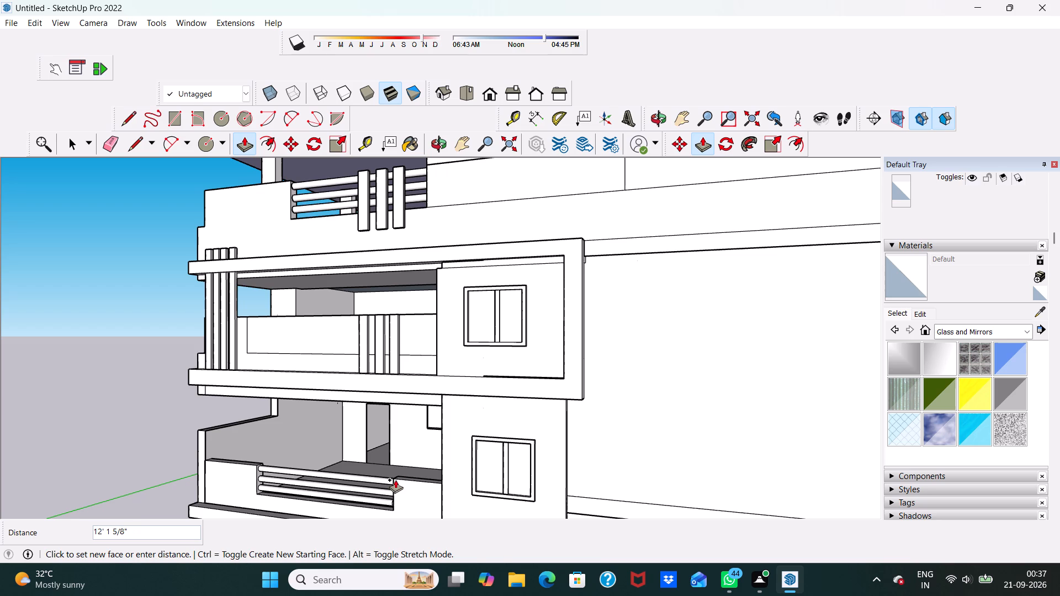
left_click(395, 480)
Examine closely where the top rail's free end meets the opening's opposite end face.
scroll(304, 464, "down", 2)
middle_click_drag(304, 468, 426, 461)
scroll(399, 478, "up", 5)
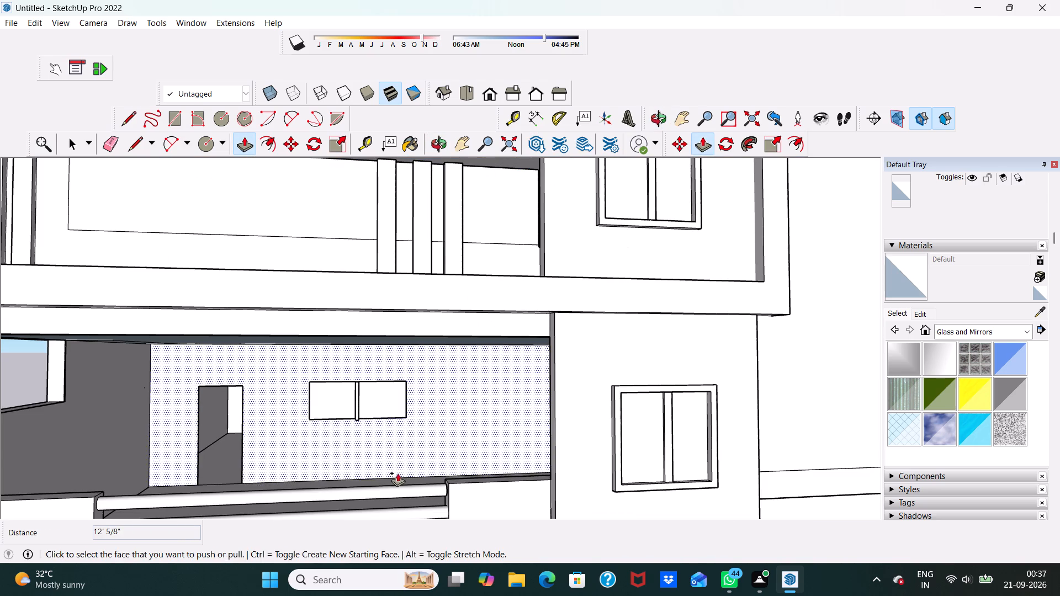
key("space")
middle_click_drag(448, 471, 367, 475)
scroll(367, 475, "up", 7)
middle_click_drag(344, 477, 373, 461)
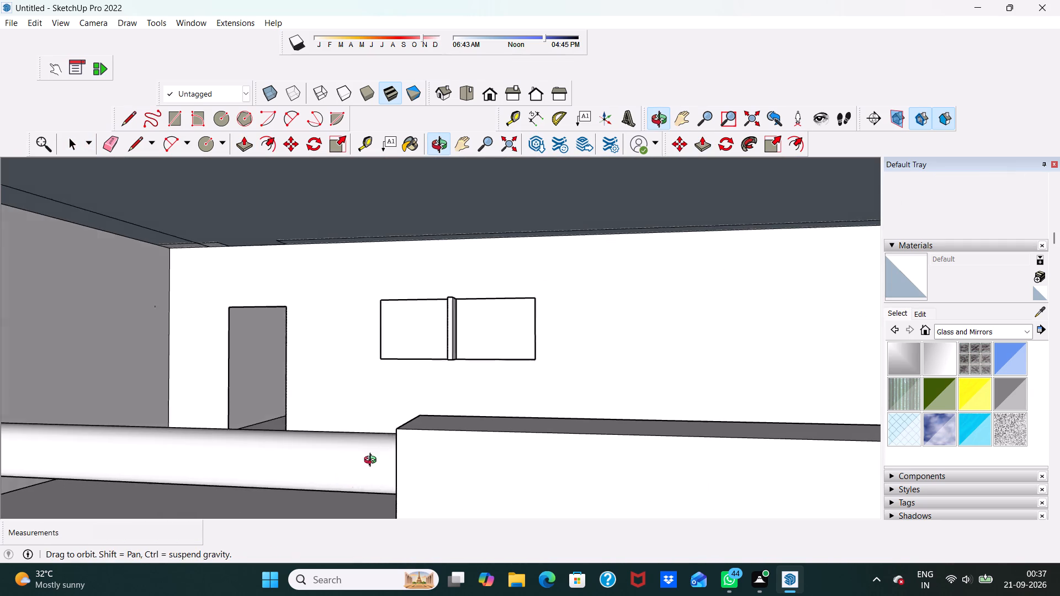
middle_click_drag(373, 461, 449, 441)
scroll(428, 445, "up", 4)
scroll(405, 450, "down", 1)
middle_click_drag(393, 452, 347, 444)
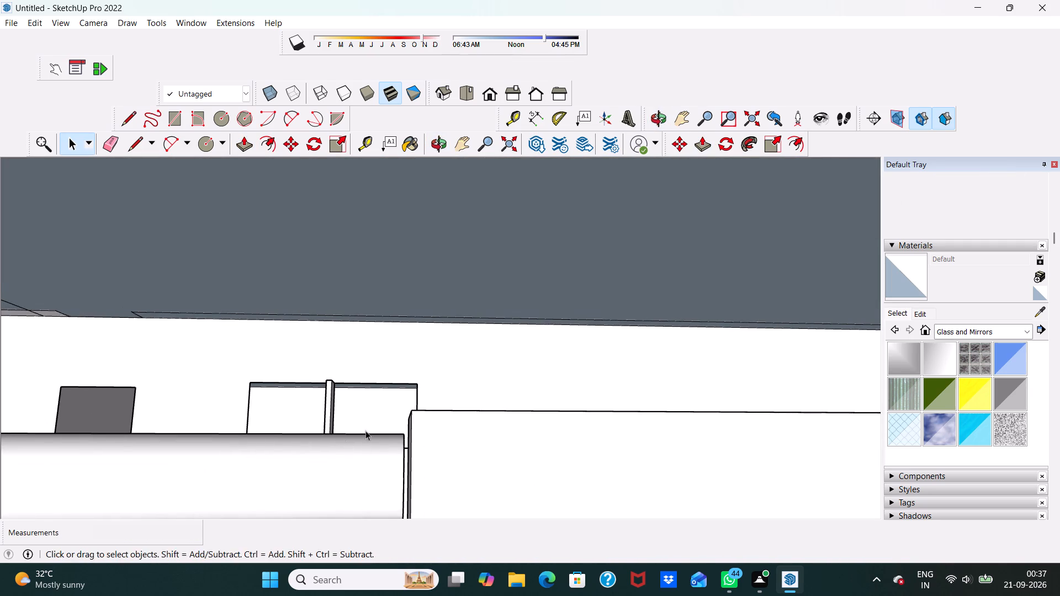
middle_click_drag(373, 435, 364, 448)
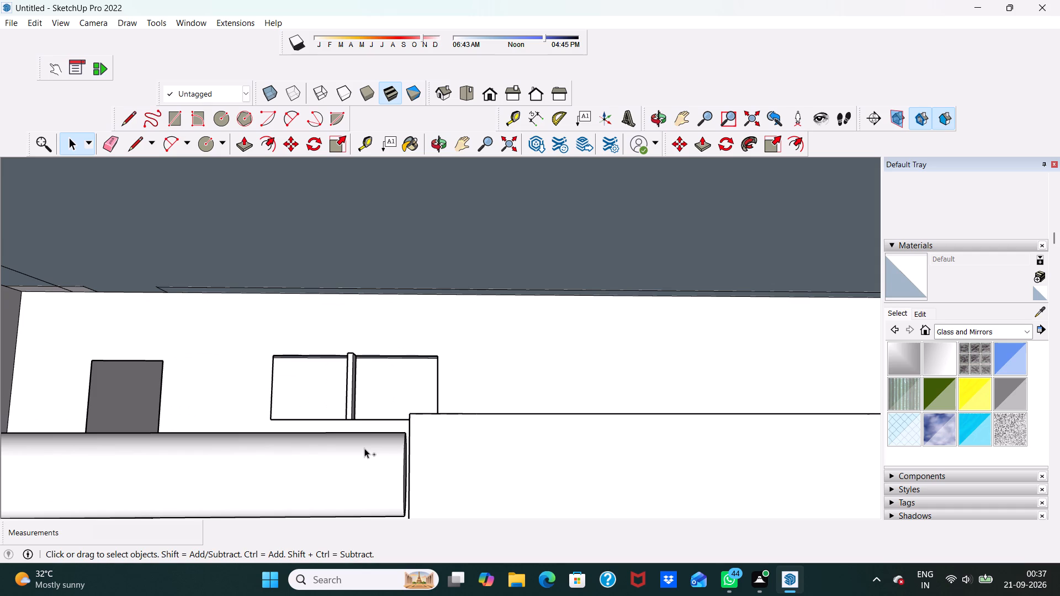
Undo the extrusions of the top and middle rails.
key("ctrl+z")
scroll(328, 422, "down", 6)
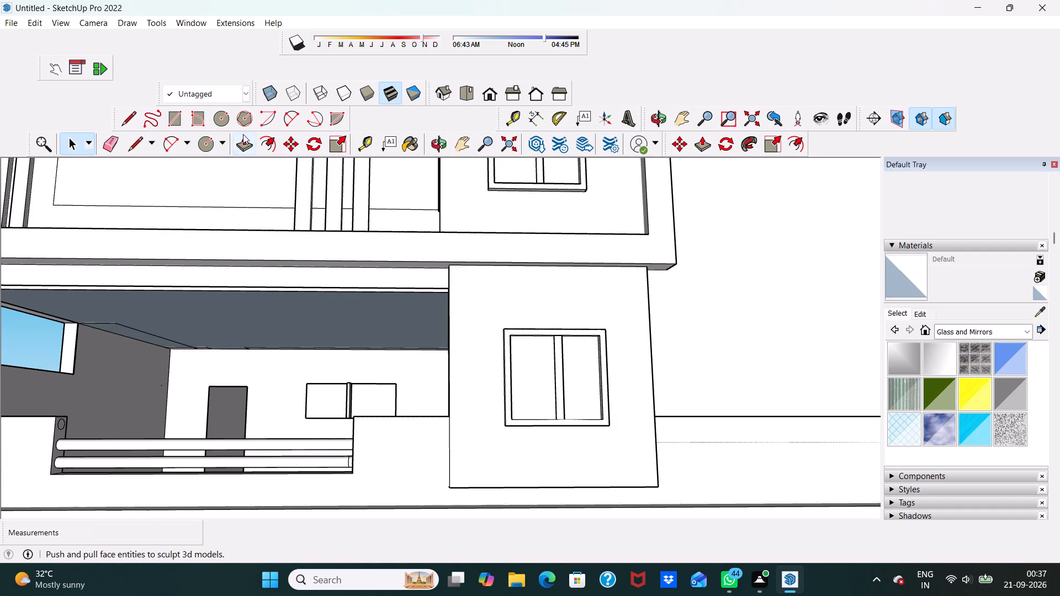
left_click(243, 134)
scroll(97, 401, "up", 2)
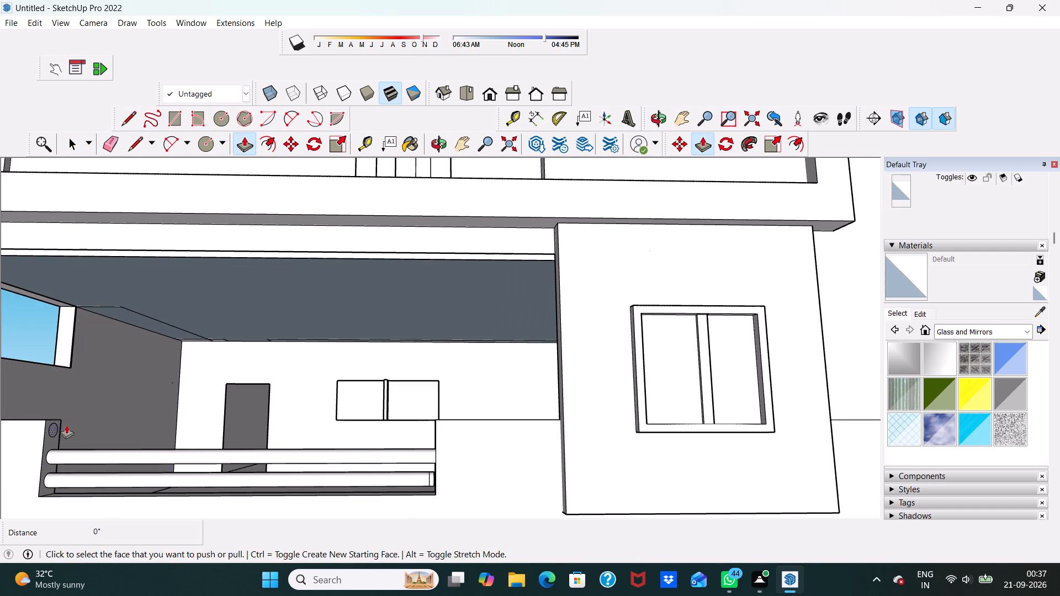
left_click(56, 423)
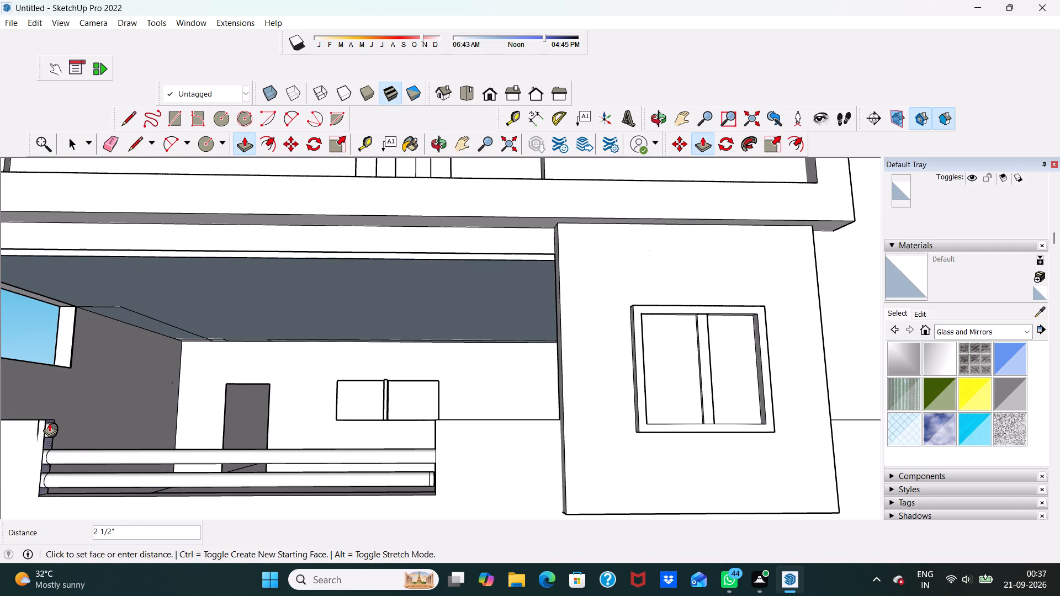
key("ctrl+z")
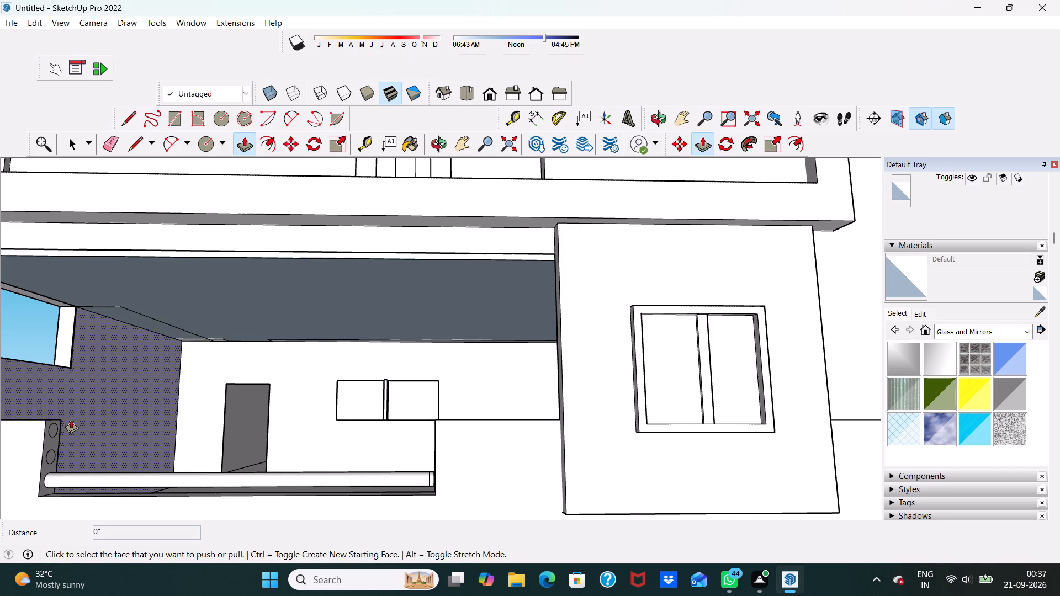
Pull the middle circle 12' 6 1/8" along the parapet opening to form the second round rail.
left_click_drag(45, 425, 46, 434)
scroll(58, 441, "up", 4)
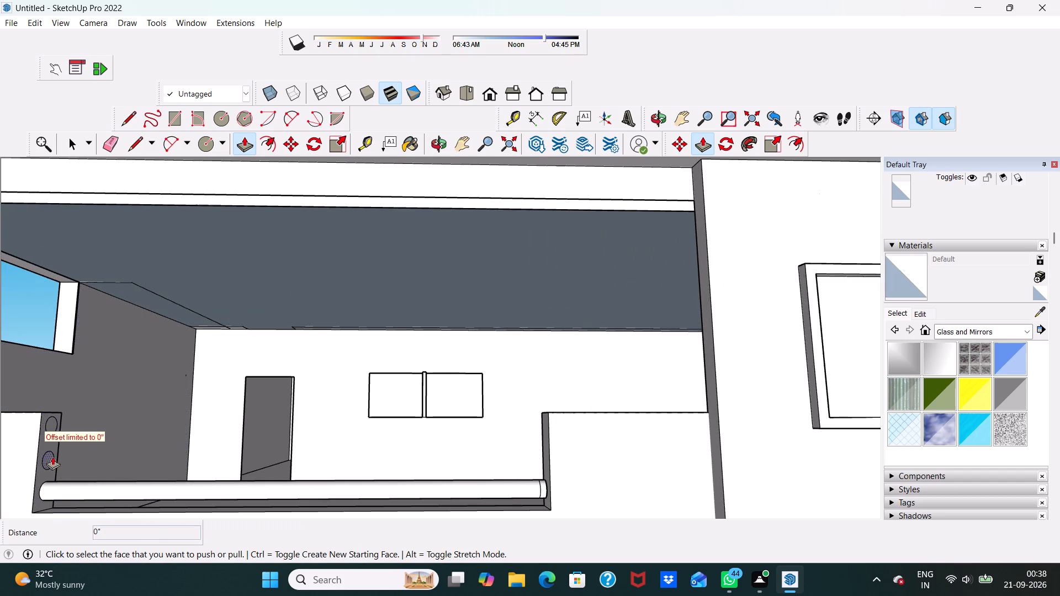
scroll(49, 457, "up", 6)
left_click(48, 456)
scroll(84, 449, "down", 5)
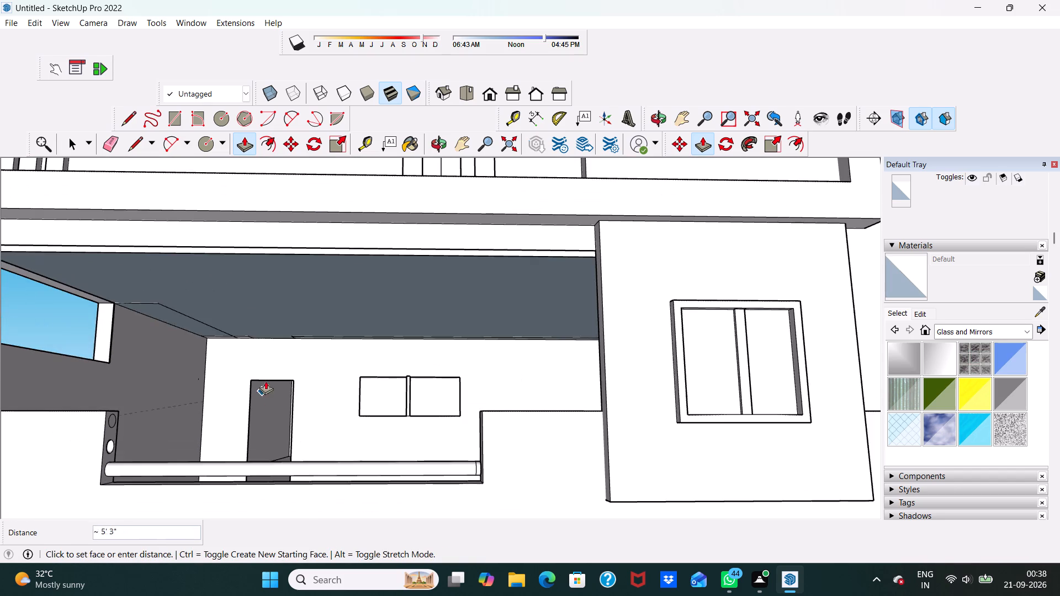
scroll(351, 403, "down", 2)
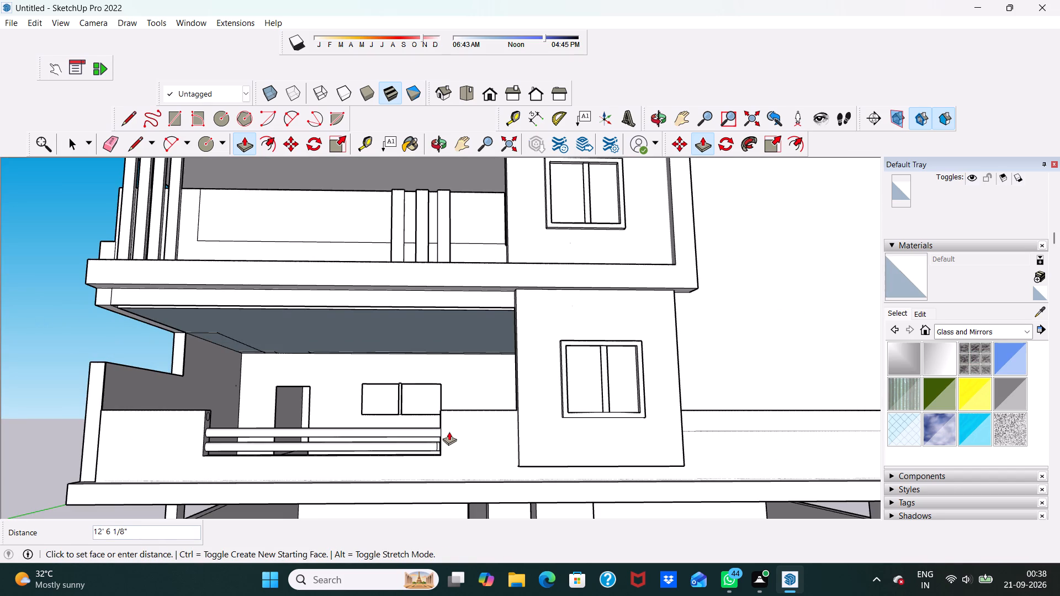
left_click(449, 432)
Pull the top circle across the parapet opening to its opposite end to form the third round rail.
scroll(271, 427, "up", 4)
scroll(177, 404, "up", 4)
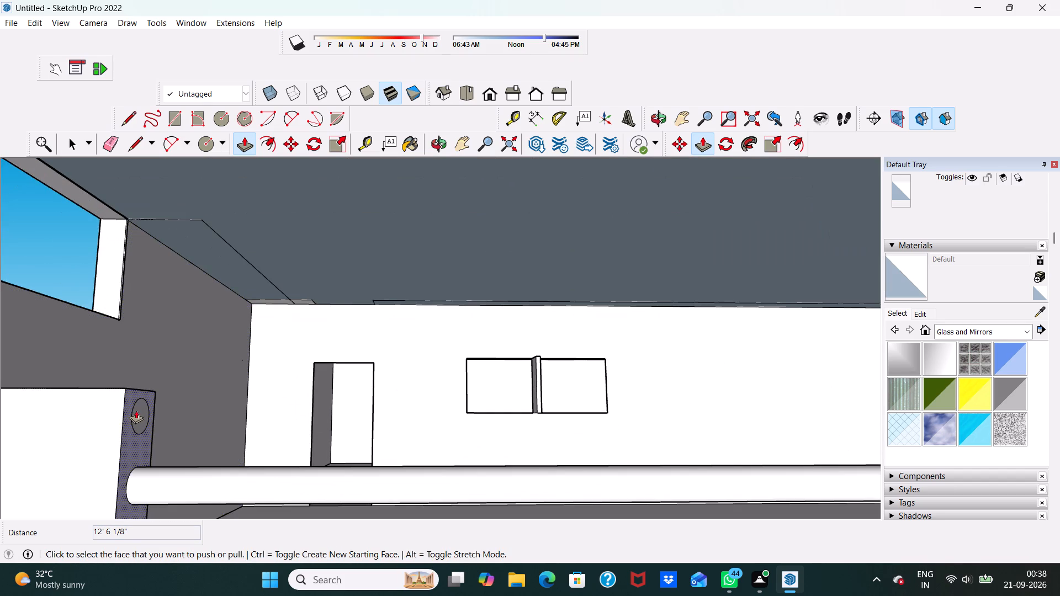
left_click(137, 409)
scroll(137, 409, "down", 8)
scroll(337, 395, "down", 2)
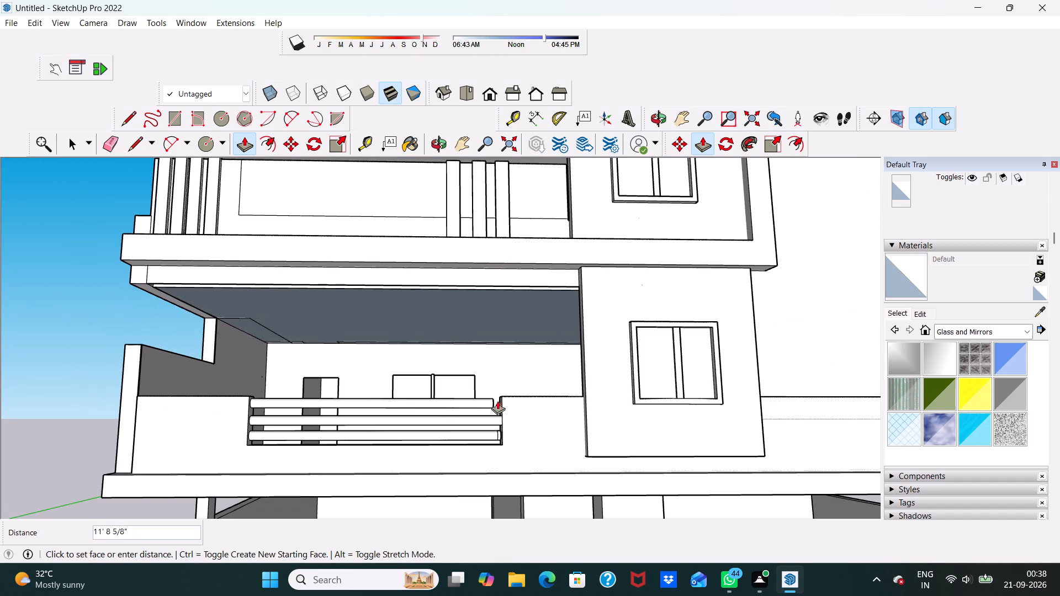
left_click(506, 404)
scroll(505, 417, "up", 1)
left_click_drag(496, 412, 492, 411)
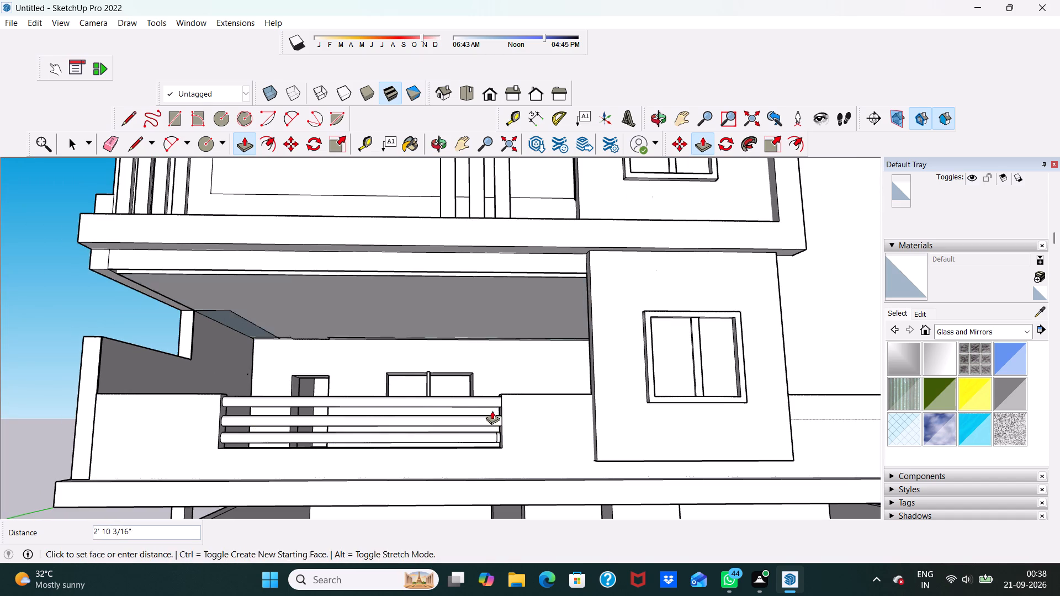
left_click_drag(492, 411, 491, 411)
key("space")
Erase the leftover seam edge near the free end of the lowest round rail.
scroll(174, 175, "up", 3)
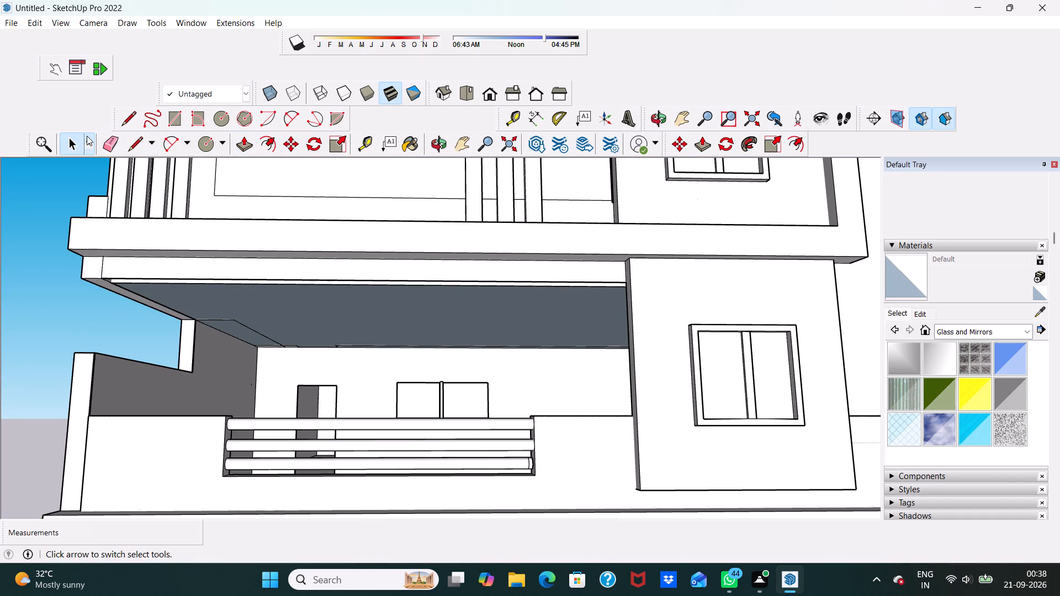
left_click(106, 140)
scroll(422, 363, "up", 5)
scroll(548, 414, "down", 10)
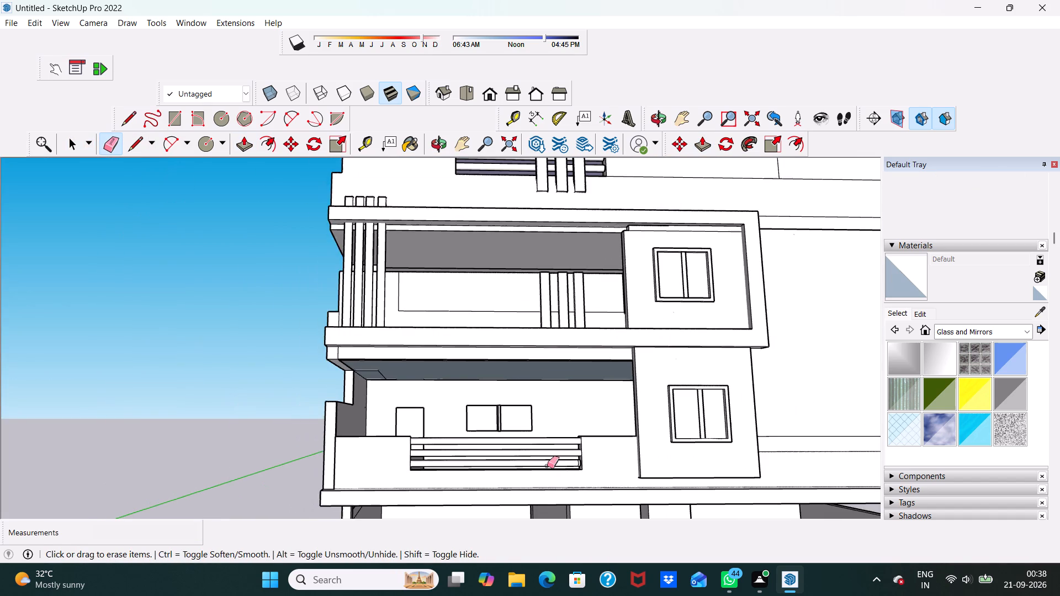
scroll(568, 475, "up", 9)
left_click(585, 453)
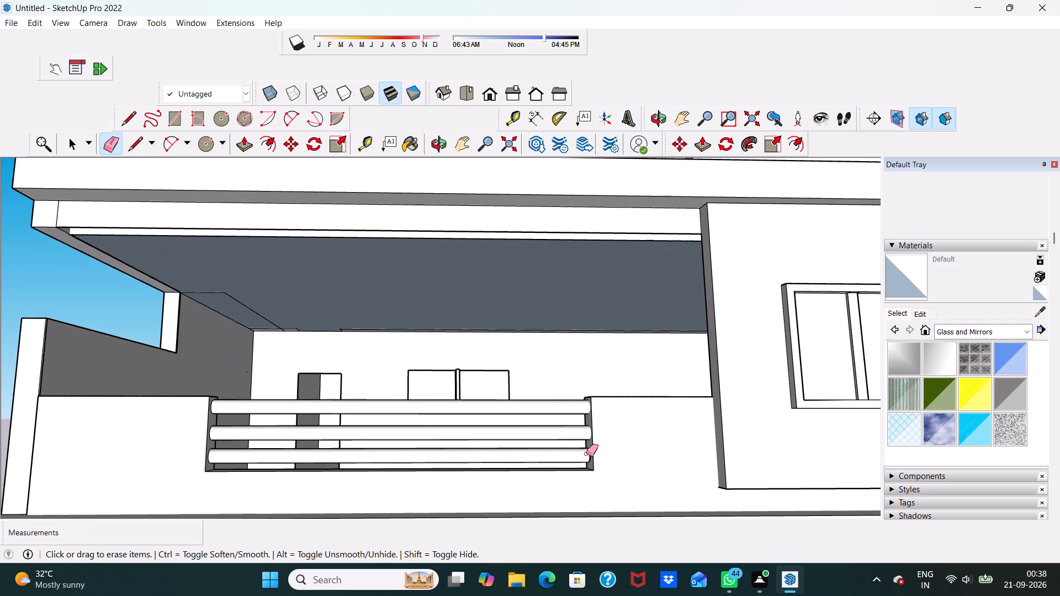
Examine the three rails from both sides and their place in the building's front elevation.
middle_click_drag(582, 455, 349, 510)
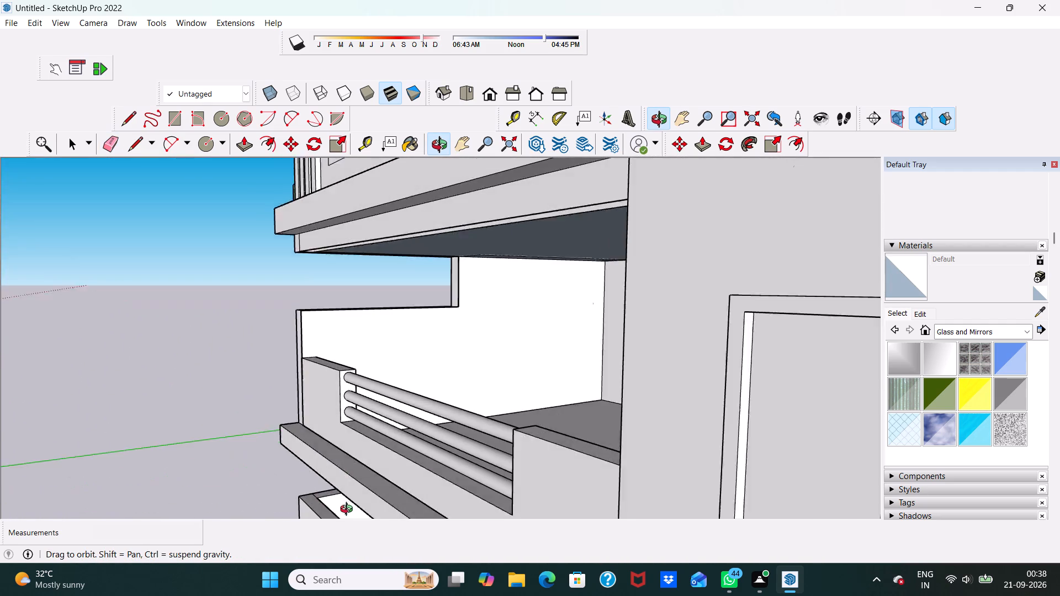
middle_click_drag(349, 510, 717, 439)
key("space")
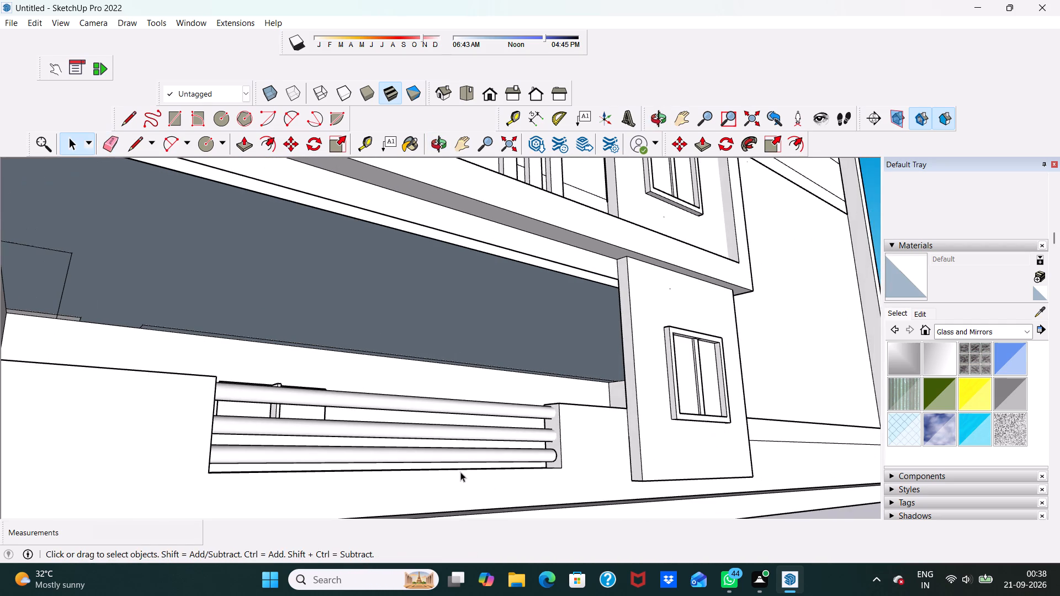
middle_click_drag(460, 471, 356, 526)
scroll(310, 448, "down", 7)
middle_click_drag(373, 432, 404, 369)
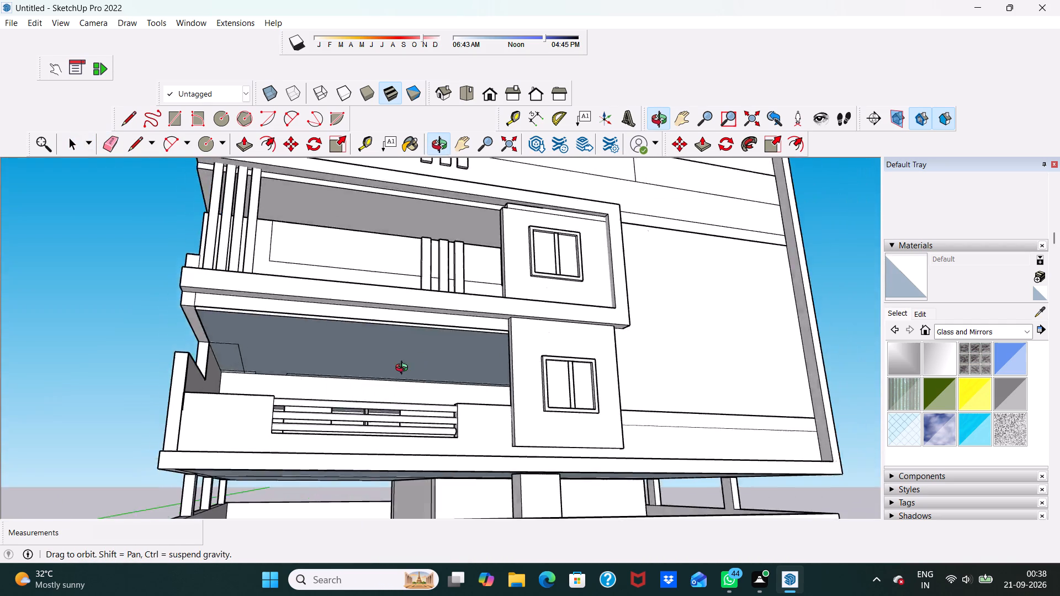
middle_click_drag(404, 369, 383, 425)
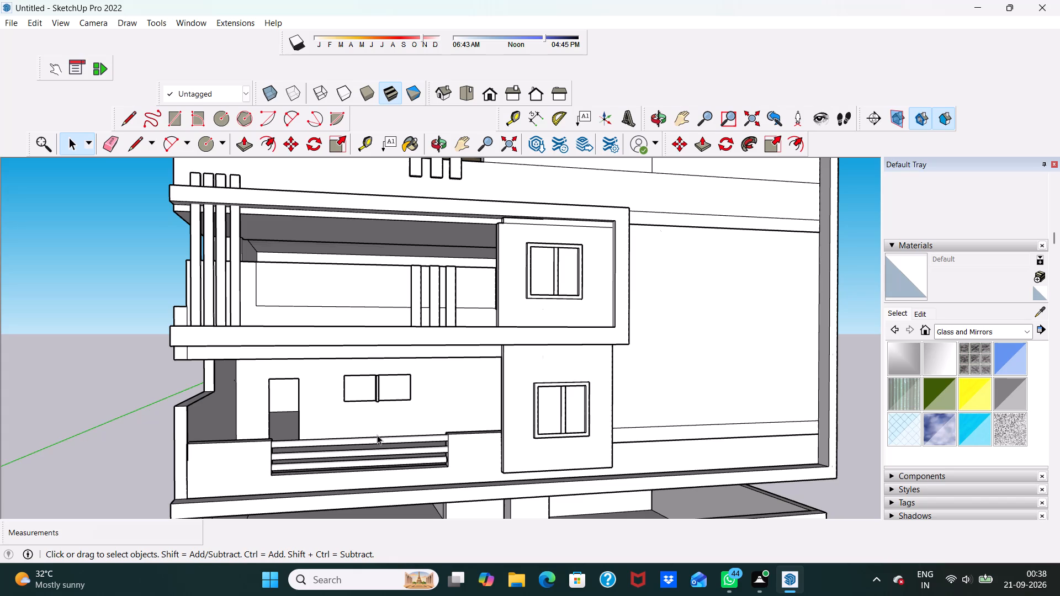
scroll(377, 452, "down", 4)
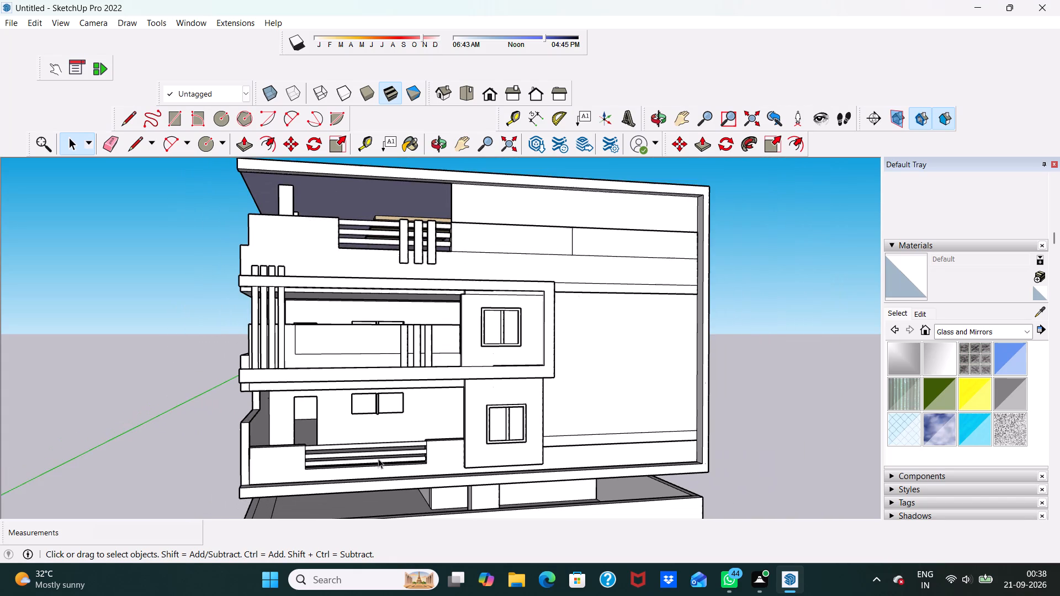
middle_click_drag(378, 459, 374, 443)
scroll(369, 450, "up", 4)
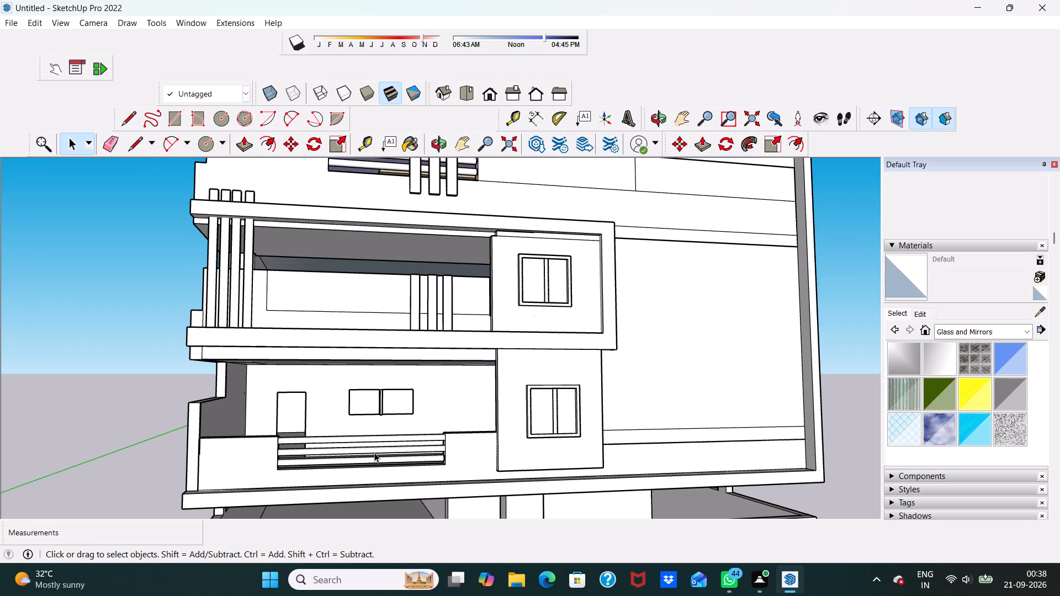
scroll(374, 453, "up", 5)
scroll(374, 453, "down", 13)
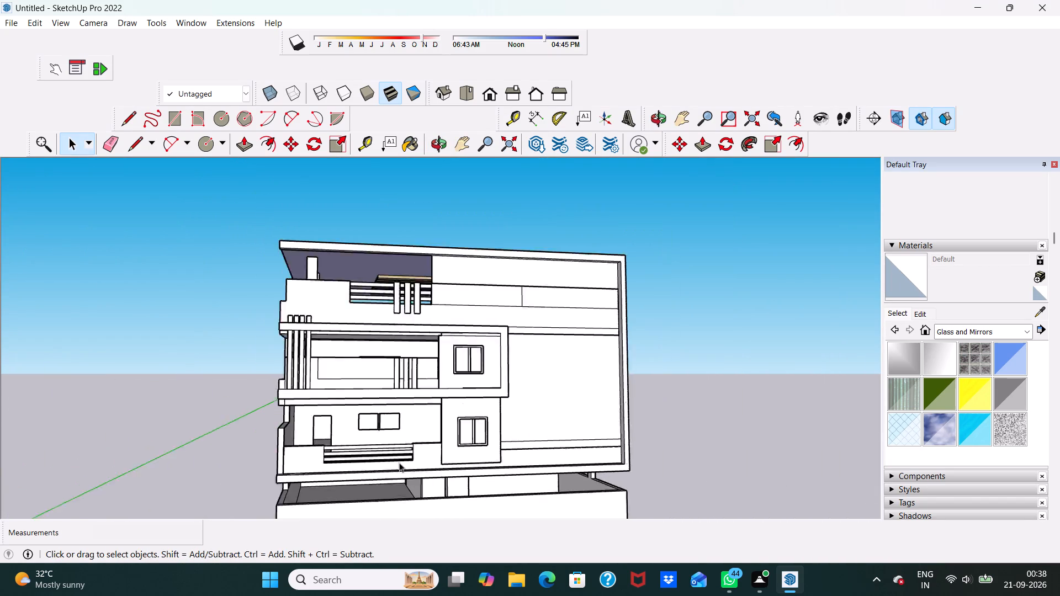
scroll(399, 462, "down", 2)
middle_click_drag(405, 460, 336, 466)
middle_click(341, 469)
scroll(352, 471, "up", 5)
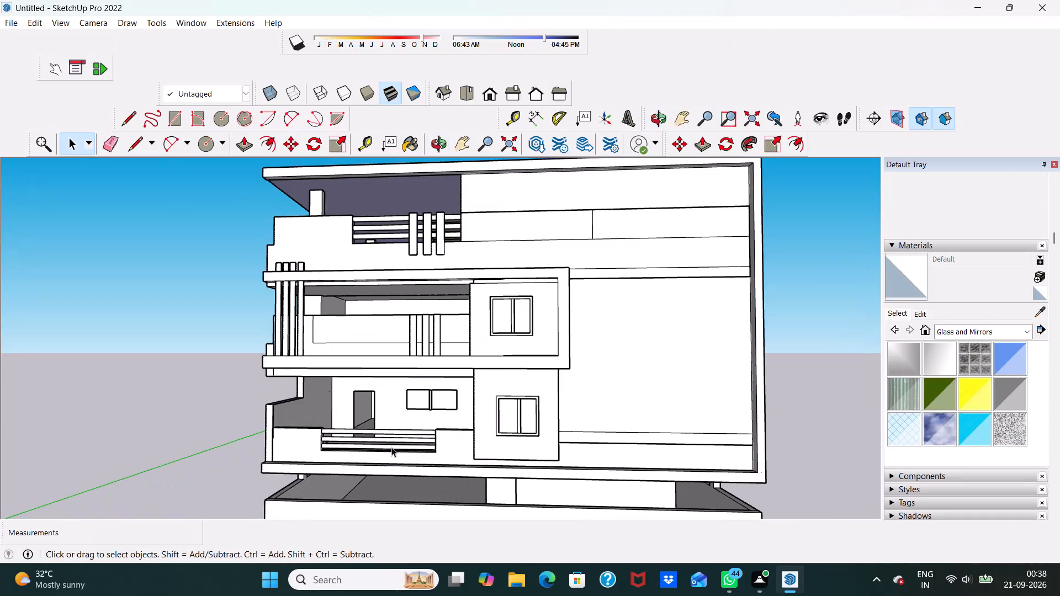
scroll(393, 447, "up", 5)
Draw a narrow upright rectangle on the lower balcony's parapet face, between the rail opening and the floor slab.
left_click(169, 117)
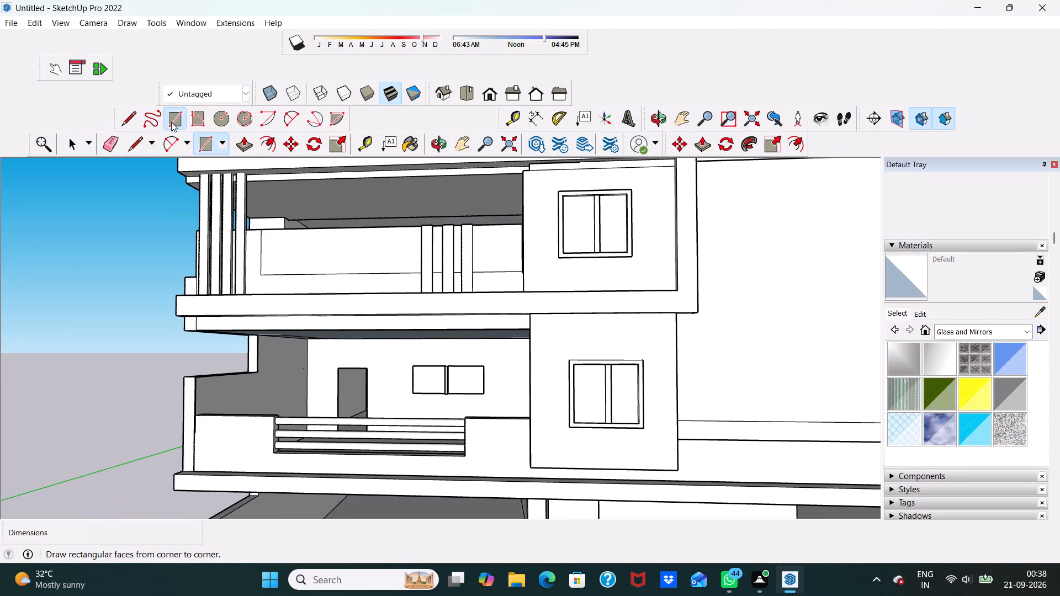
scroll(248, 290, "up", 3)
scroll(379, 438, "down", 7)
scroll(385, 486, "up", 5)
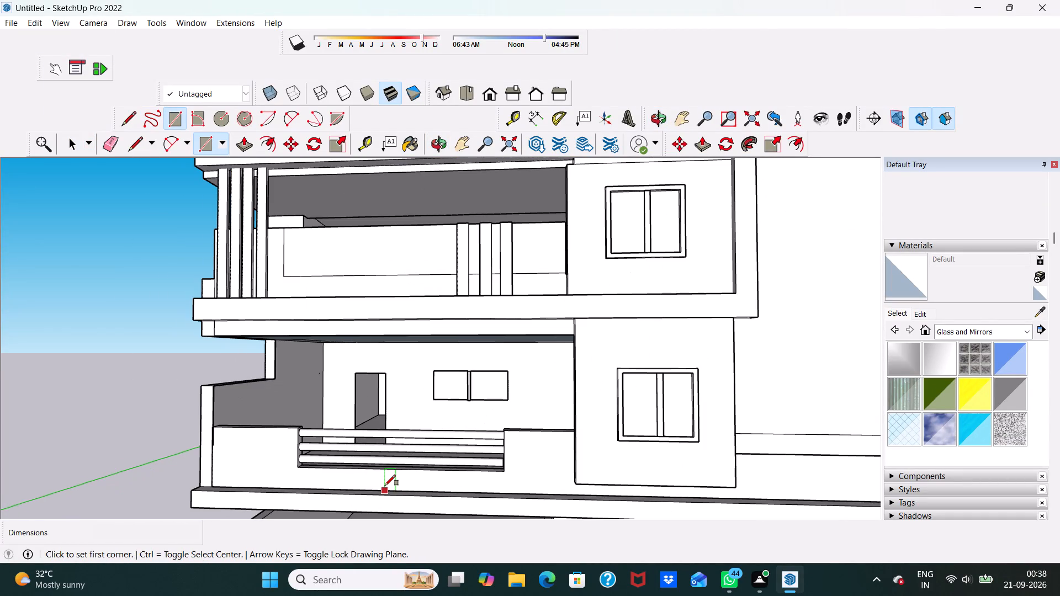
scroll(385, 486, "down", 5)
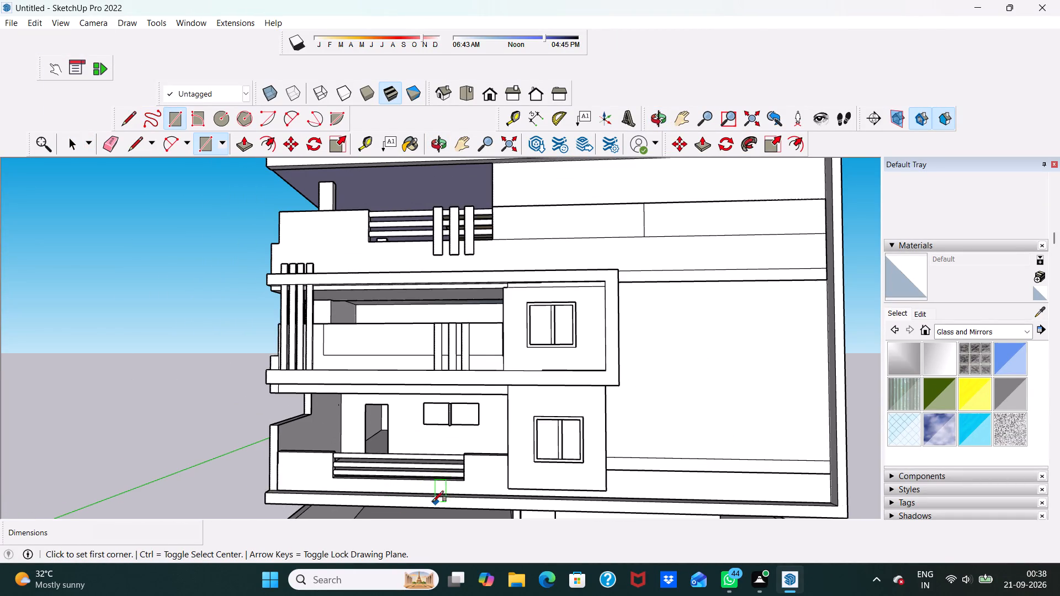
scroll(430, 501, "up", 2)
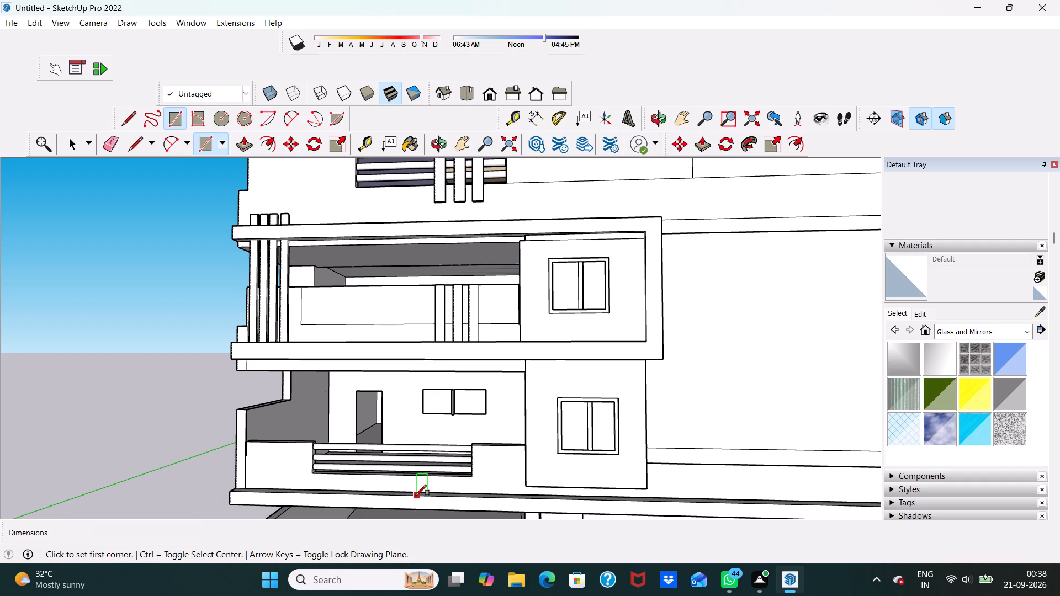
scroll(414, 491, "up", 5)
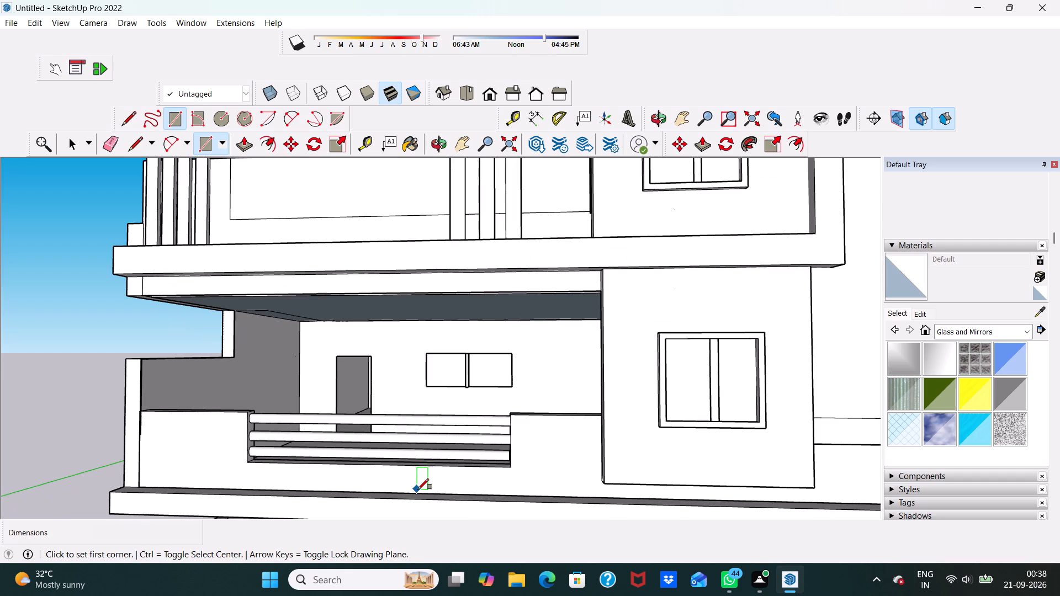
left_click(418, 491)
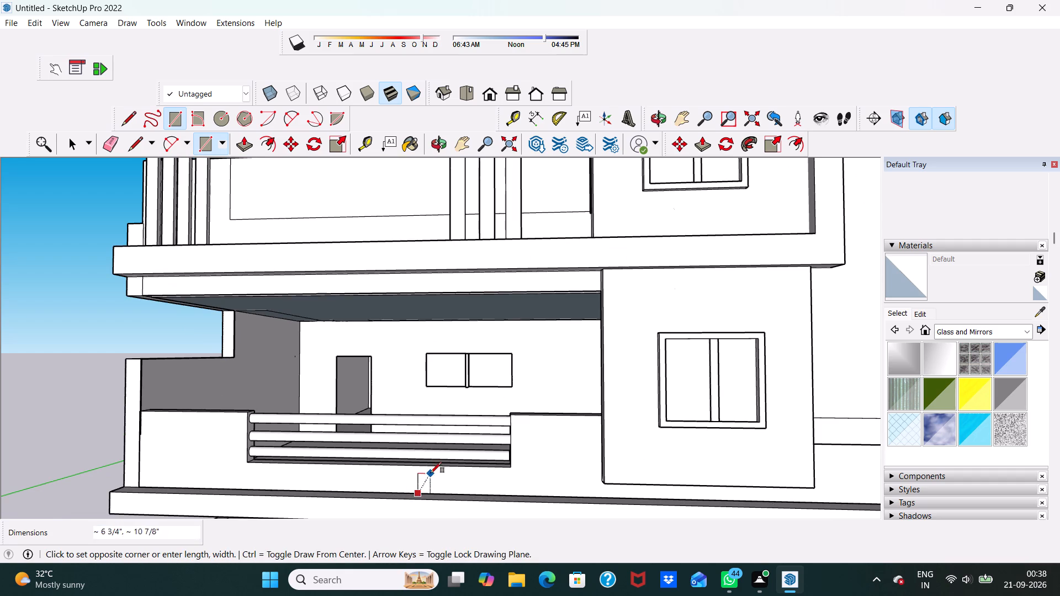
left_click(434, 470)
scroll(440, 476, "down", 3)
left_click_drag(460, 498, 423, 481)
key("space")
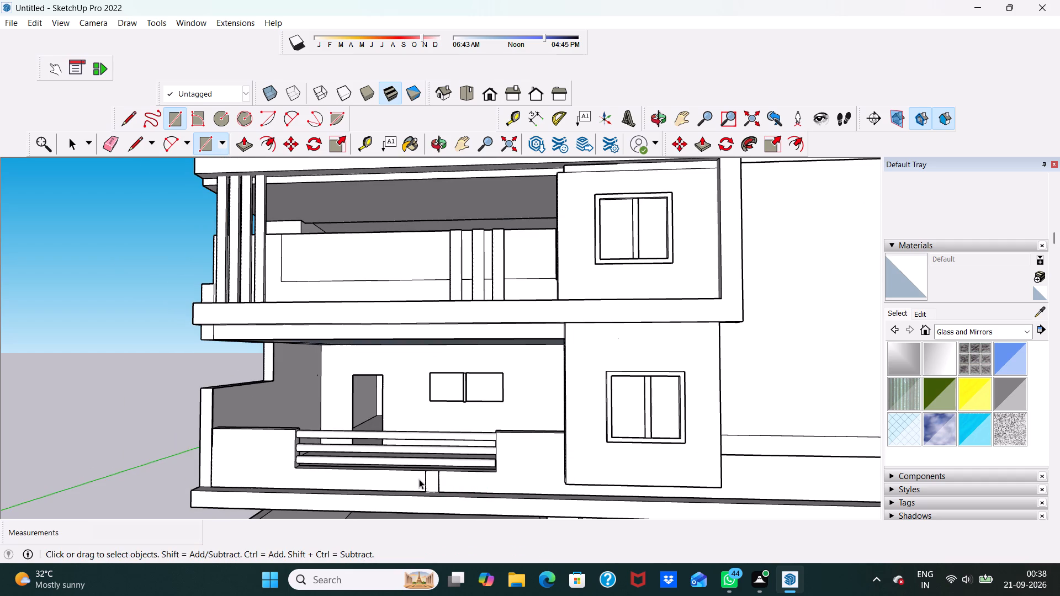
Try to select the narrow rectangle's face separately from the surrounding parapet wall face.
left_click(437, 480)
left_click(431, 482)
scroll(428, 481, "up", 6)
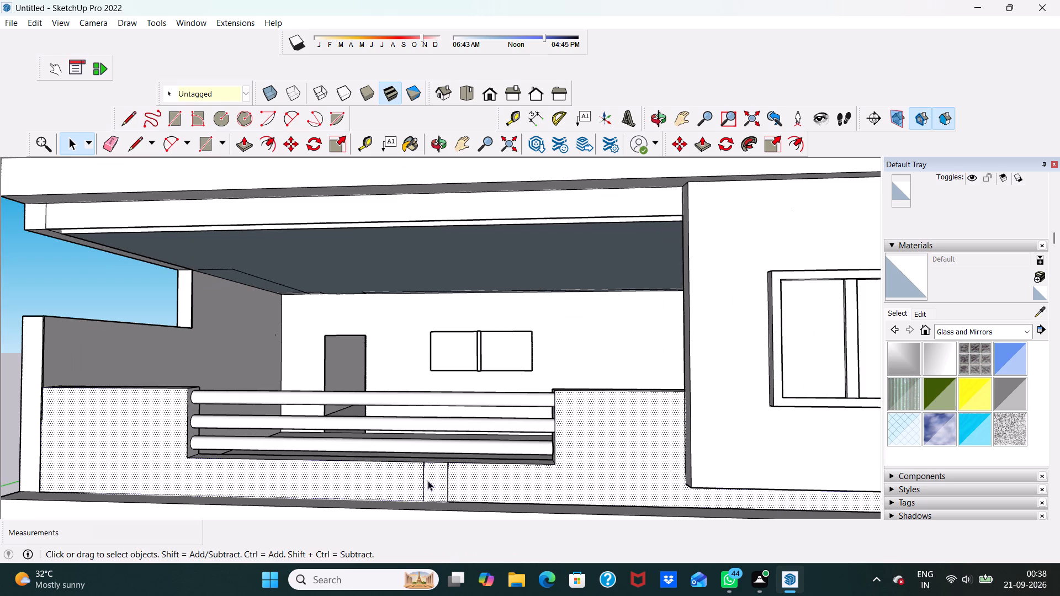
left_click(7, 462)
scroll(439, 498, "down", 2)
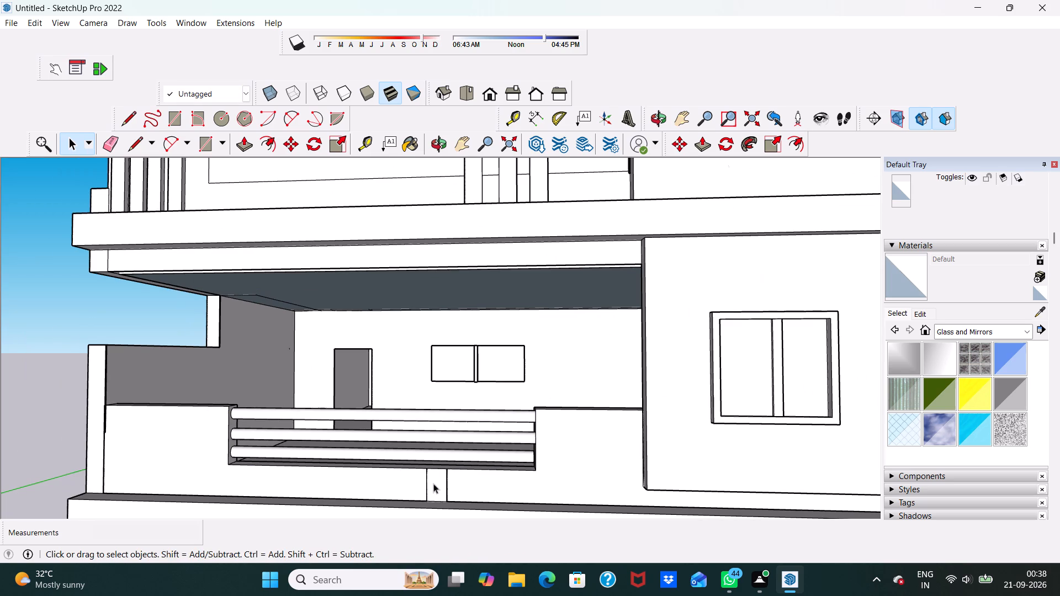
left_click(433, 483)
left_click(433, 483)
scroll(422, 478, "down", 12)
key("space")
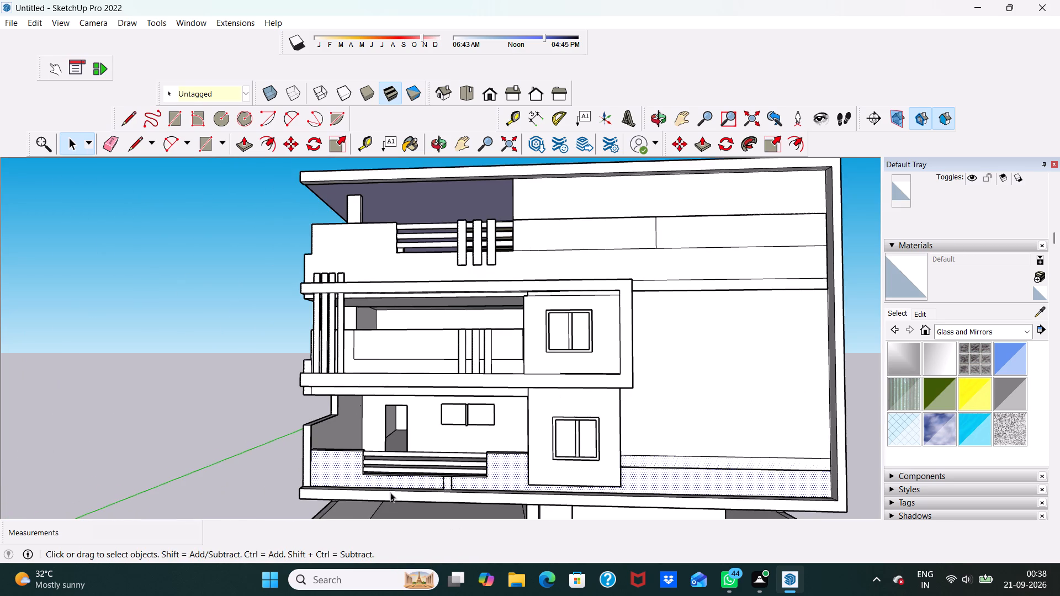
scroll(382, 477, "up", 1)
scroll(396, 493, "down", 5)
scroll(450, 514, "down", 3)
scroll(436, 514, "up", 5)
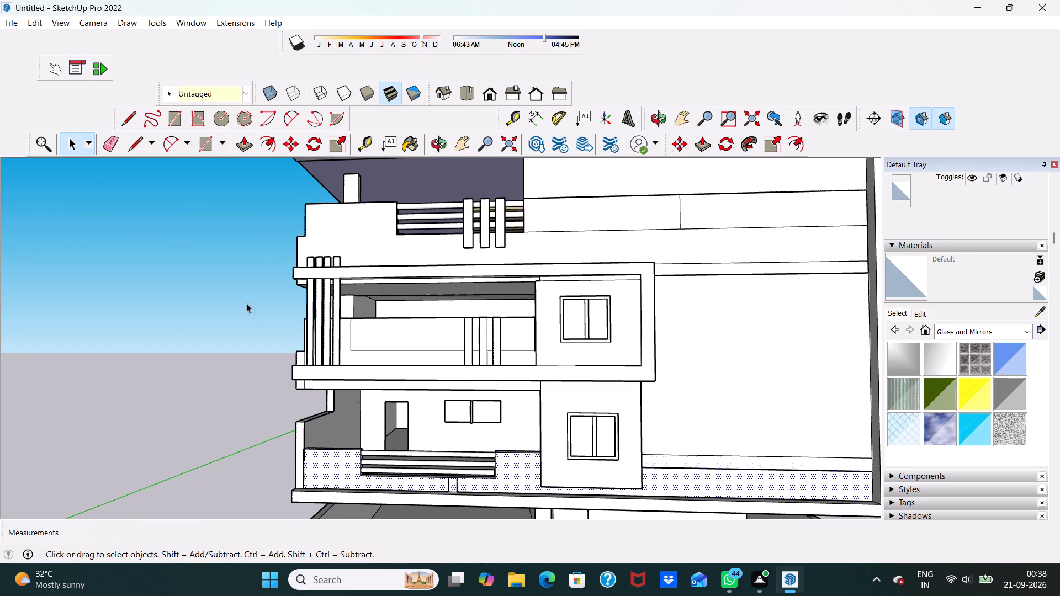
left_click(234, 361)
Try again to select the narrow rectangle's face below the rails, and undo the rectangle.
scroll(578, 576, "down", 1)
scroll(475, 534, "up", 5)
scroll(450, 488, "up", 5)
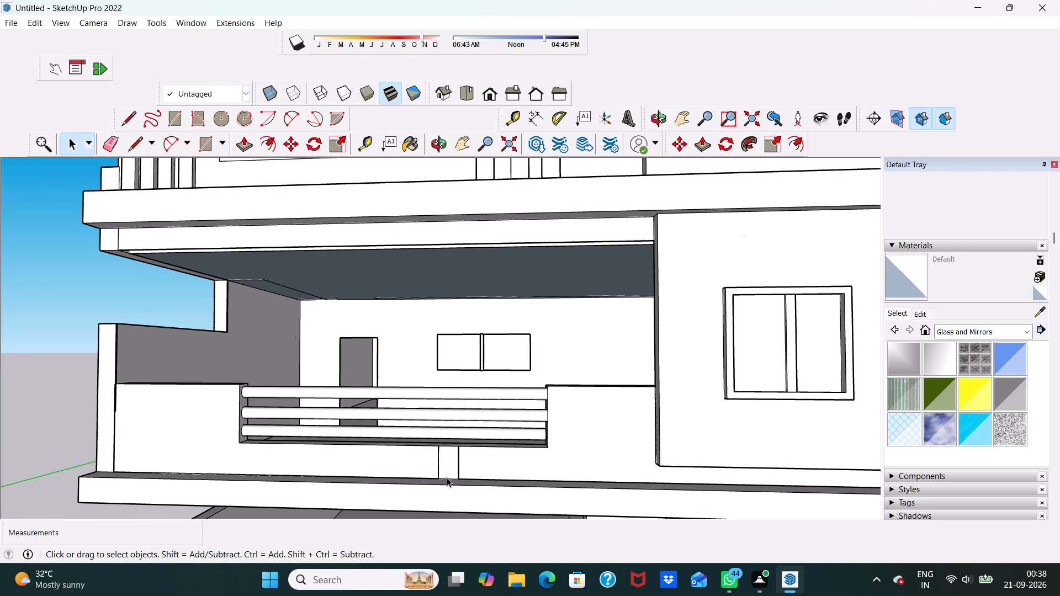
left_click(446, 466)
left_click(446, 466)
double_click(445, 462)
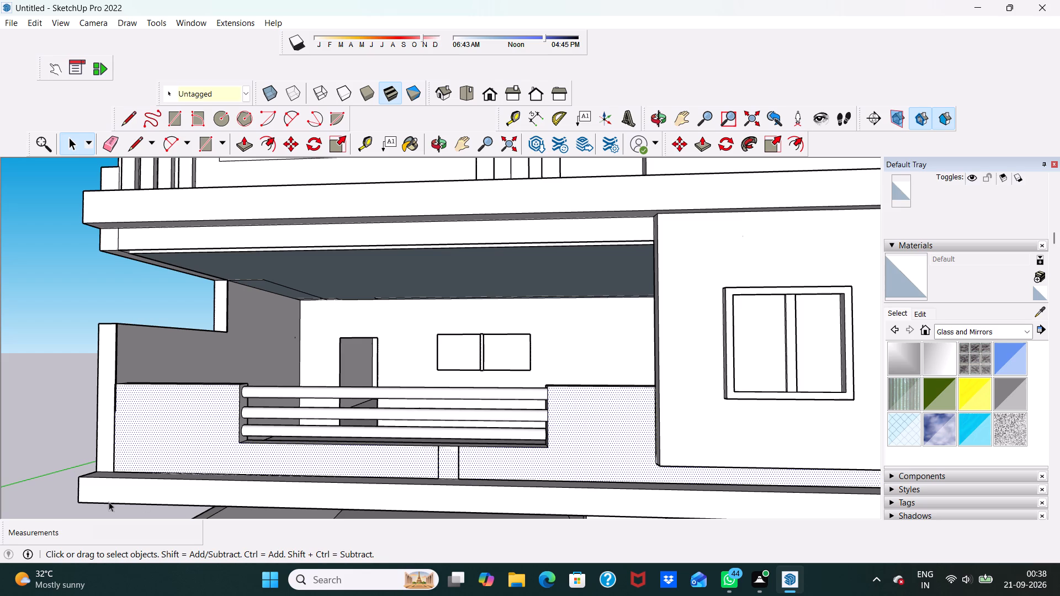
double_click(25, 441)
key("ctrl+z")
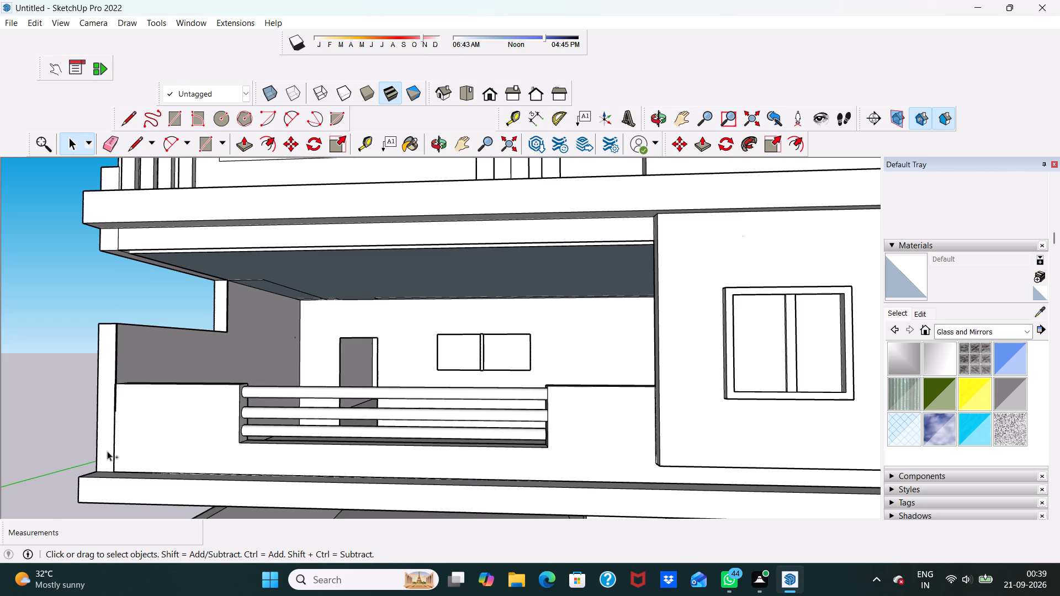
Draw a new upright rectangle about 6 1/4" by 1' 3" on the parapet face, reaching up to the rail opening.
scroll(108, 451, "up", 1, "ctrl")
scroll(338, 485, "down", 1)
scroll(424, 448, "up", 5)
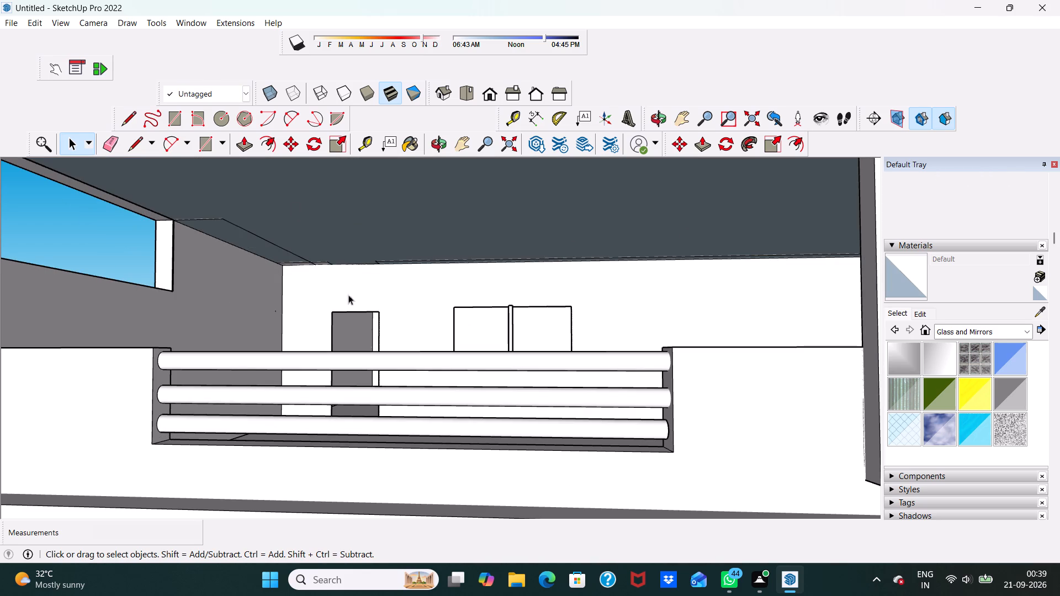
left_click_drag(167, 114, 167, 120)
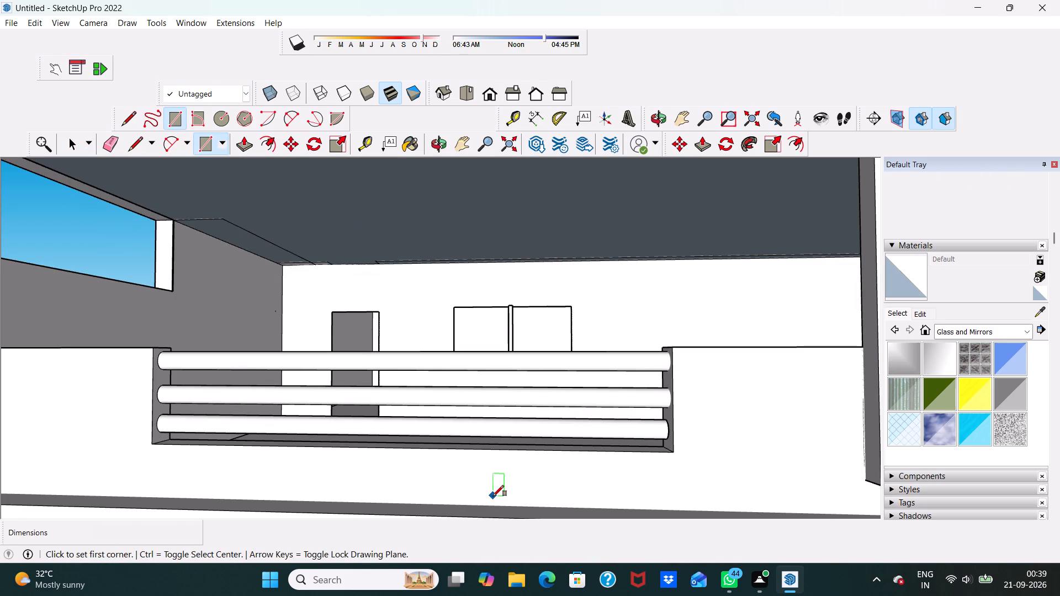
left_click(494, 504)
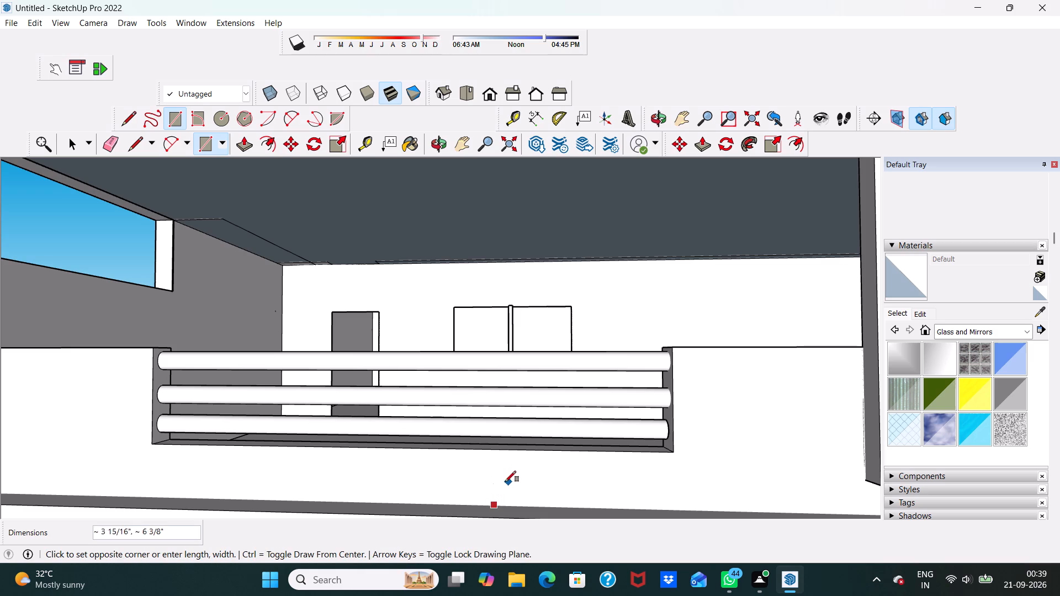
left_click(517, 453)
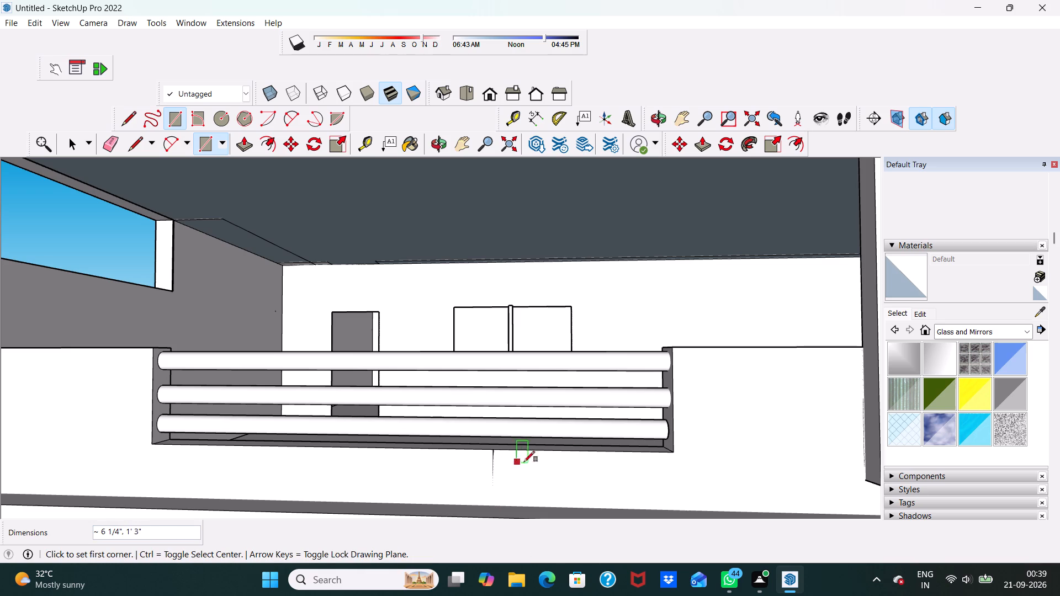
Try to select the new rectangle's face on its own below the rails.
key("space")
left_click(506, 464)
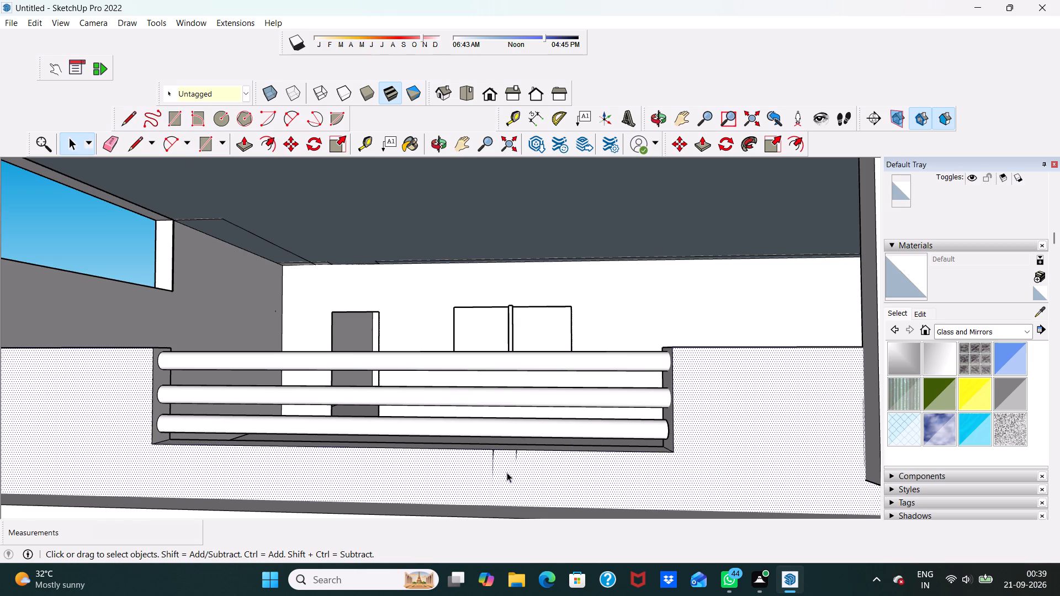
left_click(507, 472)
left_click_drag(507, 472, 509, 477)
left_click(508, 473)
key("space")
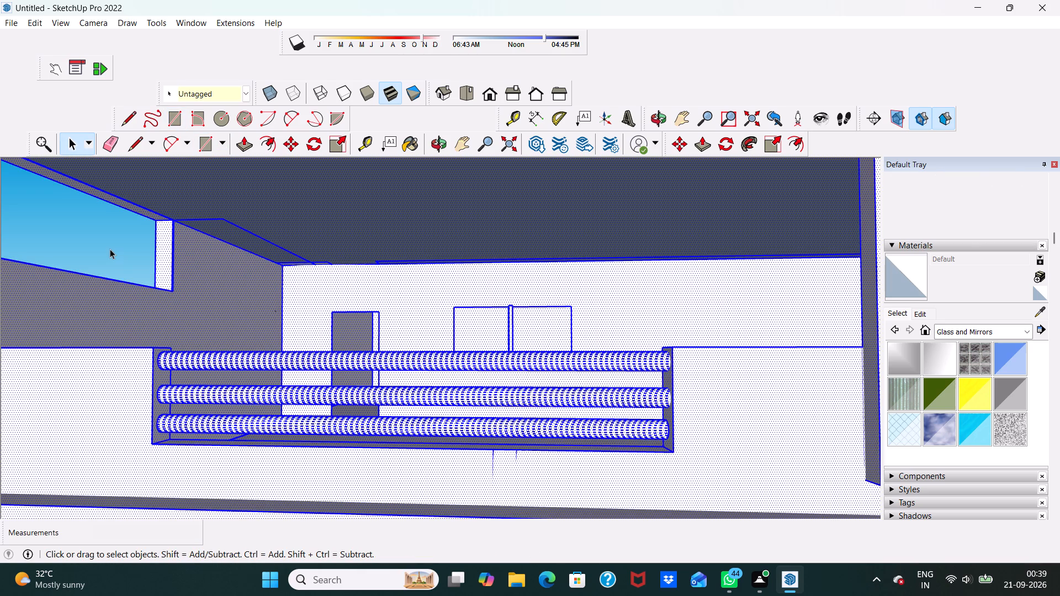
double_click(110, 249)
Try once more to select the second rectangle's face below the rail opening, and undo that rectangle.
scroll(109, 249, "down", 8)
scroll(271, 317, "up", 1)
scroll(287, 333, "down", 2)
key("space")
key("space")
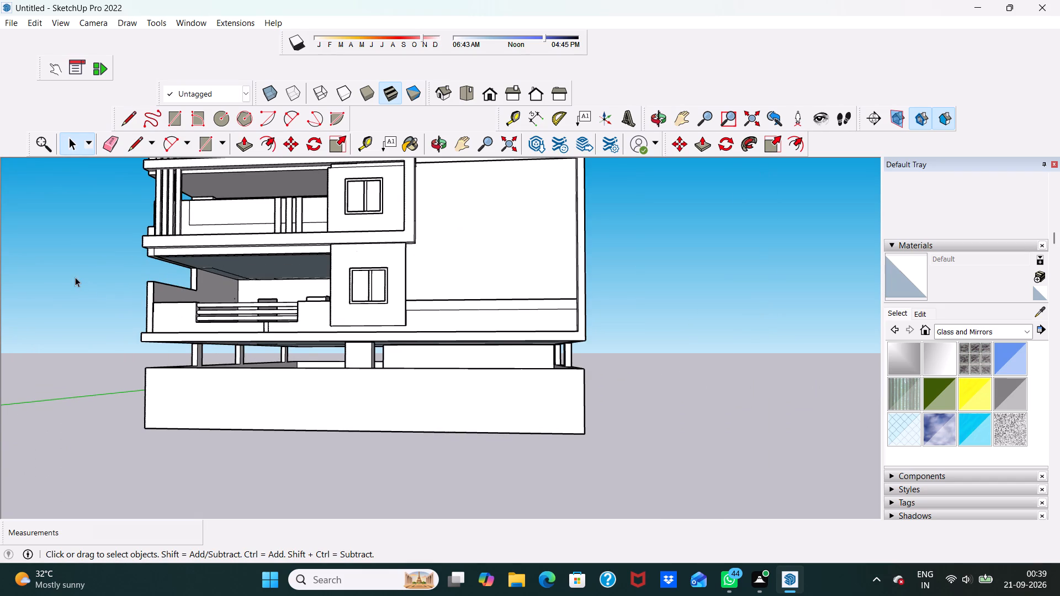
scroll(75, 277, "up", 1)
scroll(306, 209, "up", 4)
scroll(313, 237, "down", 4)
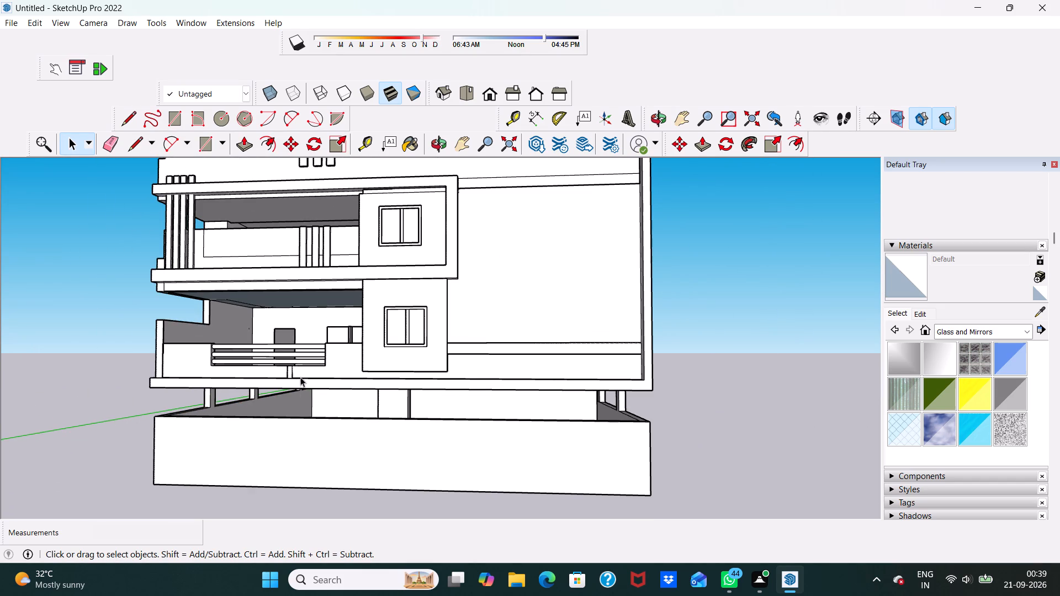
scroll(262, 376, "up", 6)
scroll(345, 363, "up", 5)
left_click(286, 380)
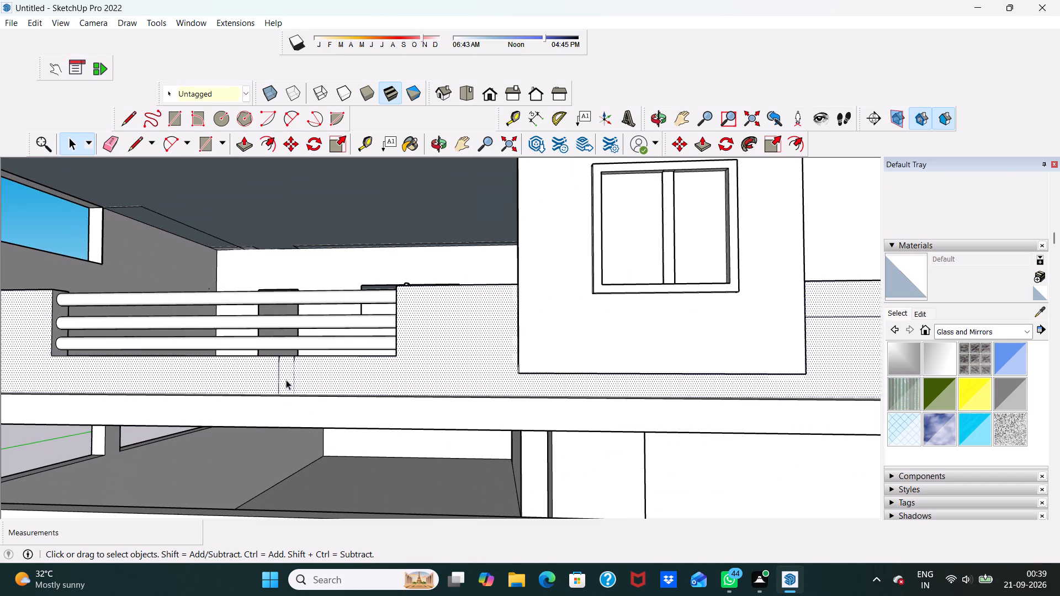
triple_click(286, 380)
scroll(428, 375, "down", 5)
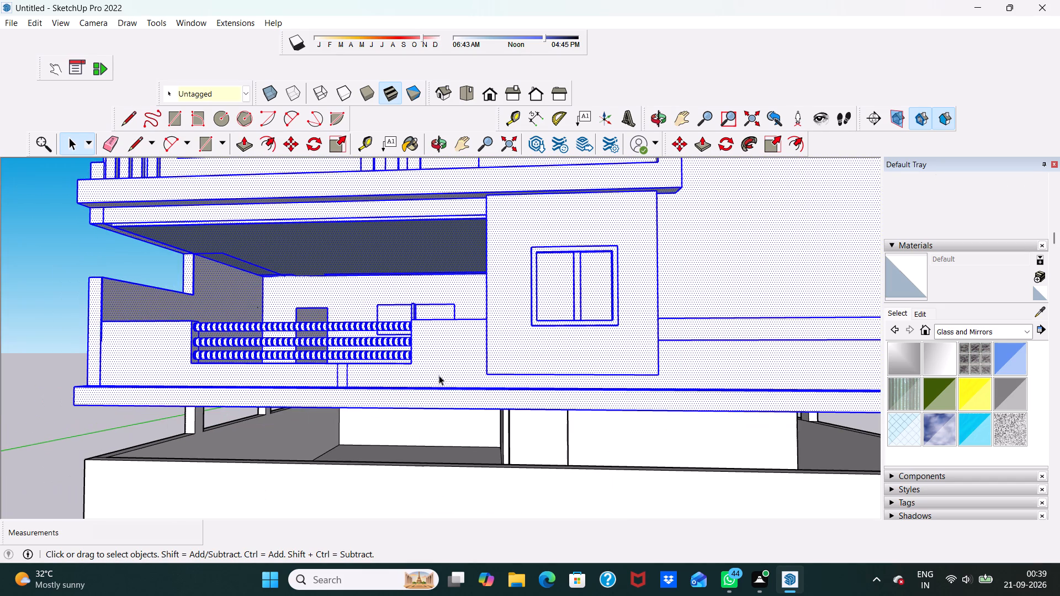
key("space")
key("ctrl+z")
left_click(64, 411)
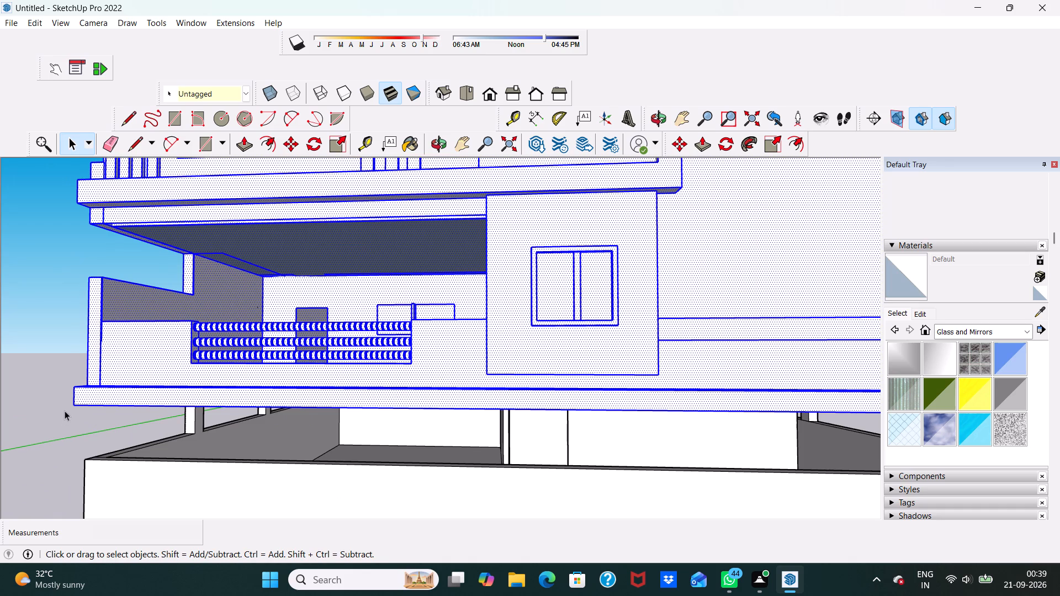
In the front view, draw a rectangle about 3 1/4" by 9" on the parapet face, rising from the floor slab's edge.
middle_click_drag(153, 403, 229, 416)
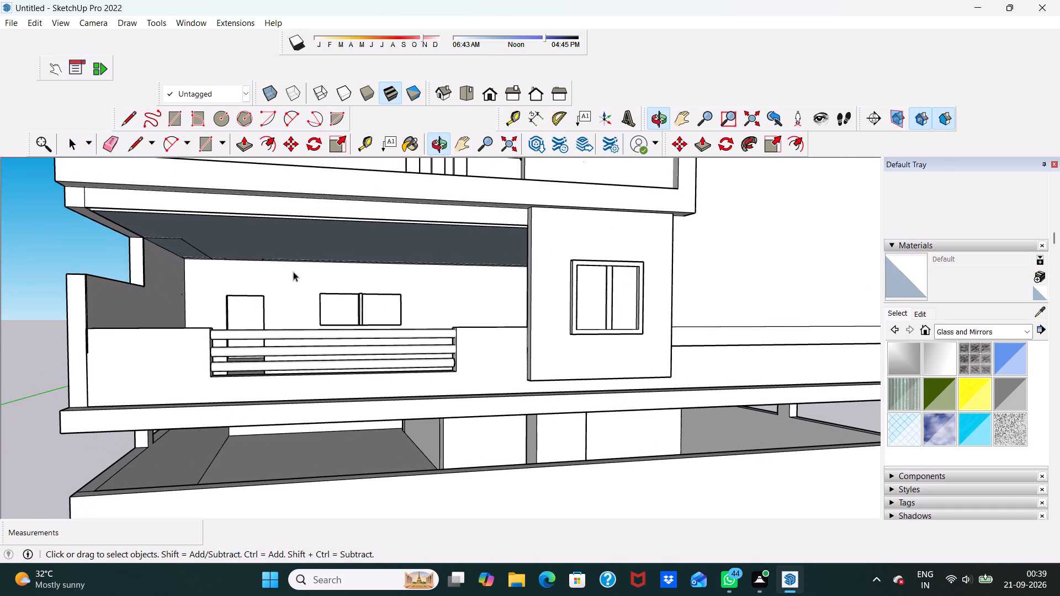
left_click(486, 95)
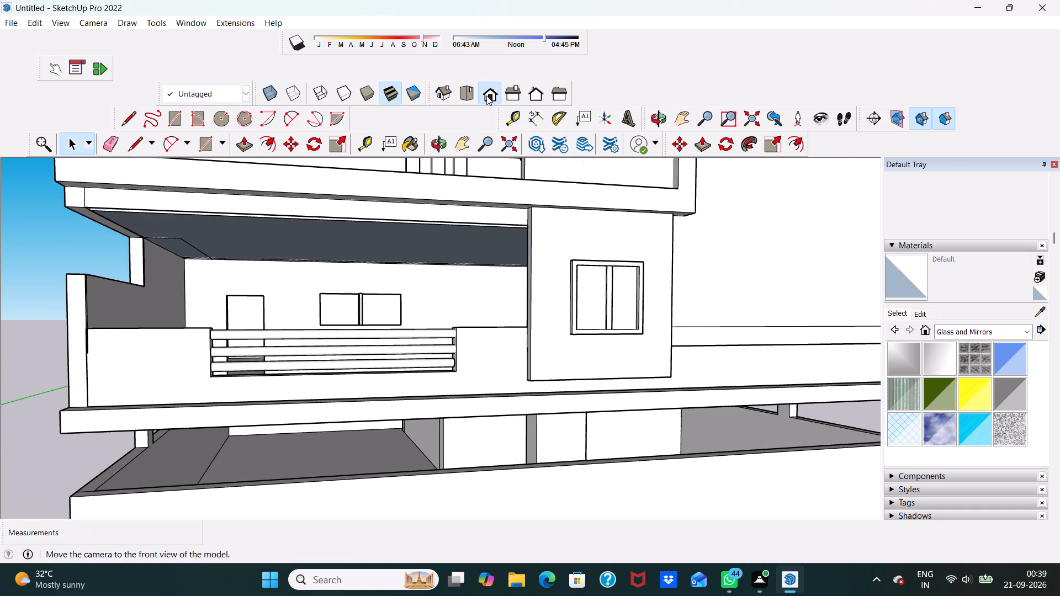
scroll(457, 175, "down", 9)
scroll(319, 300, "up", 5)
scroll(366, 229, "up", 2)
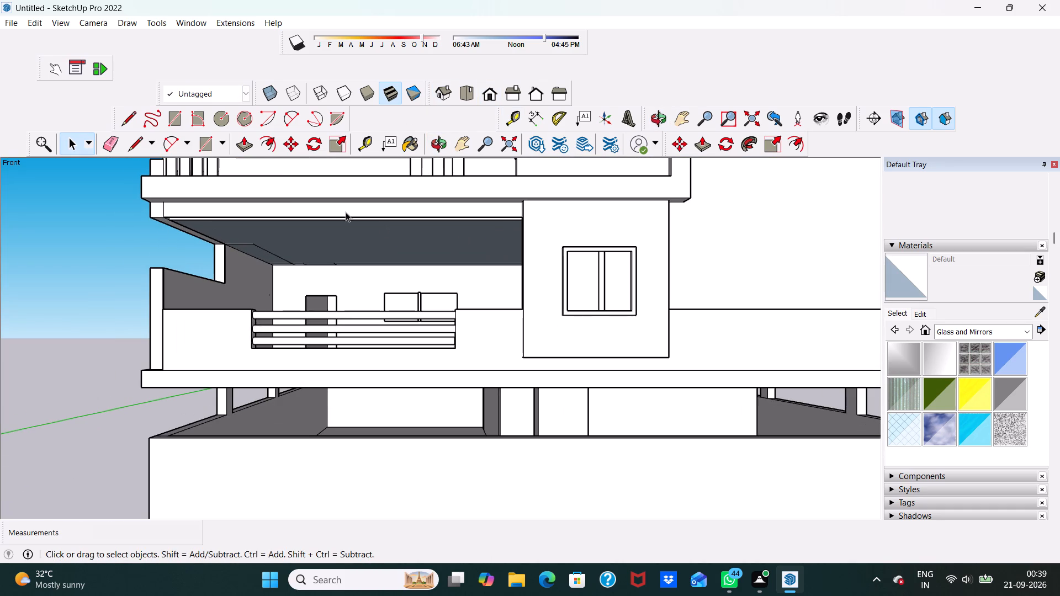
left_click(176, 119)
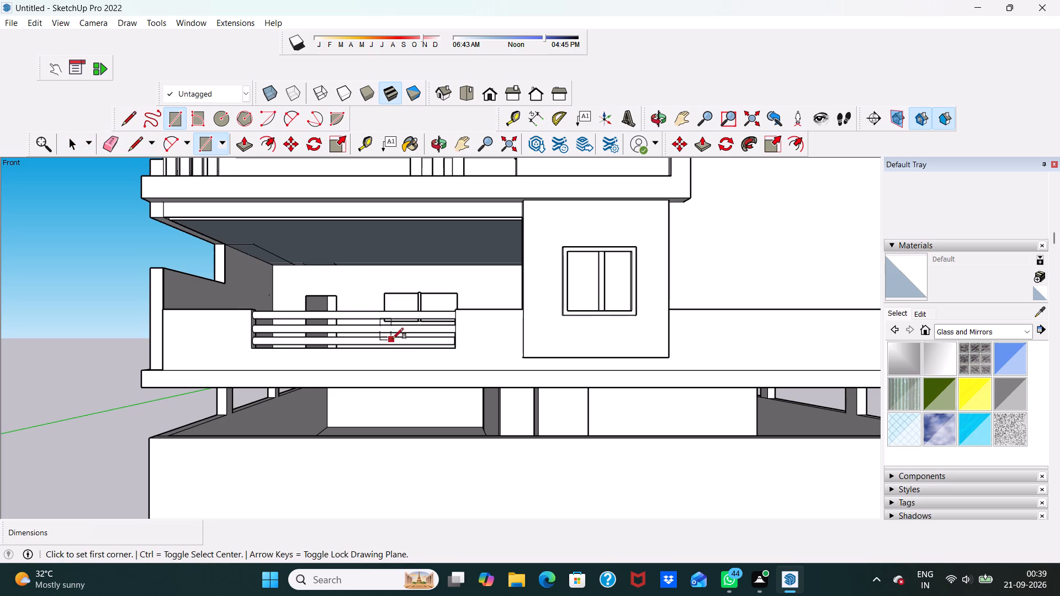
scroll(397, 350, "up", 12)
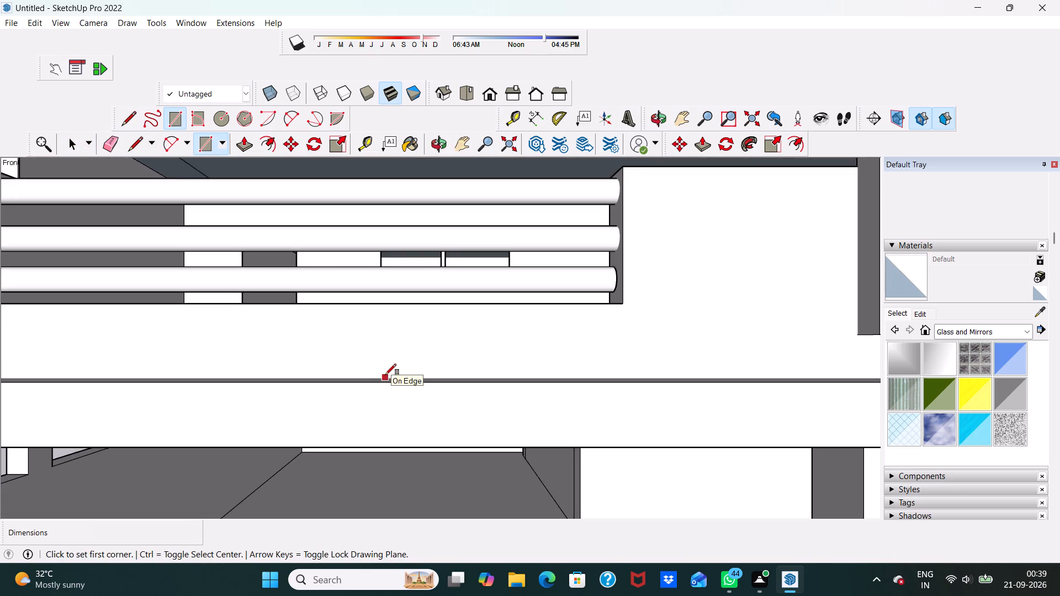
scroll(389, 377, "up", 10)
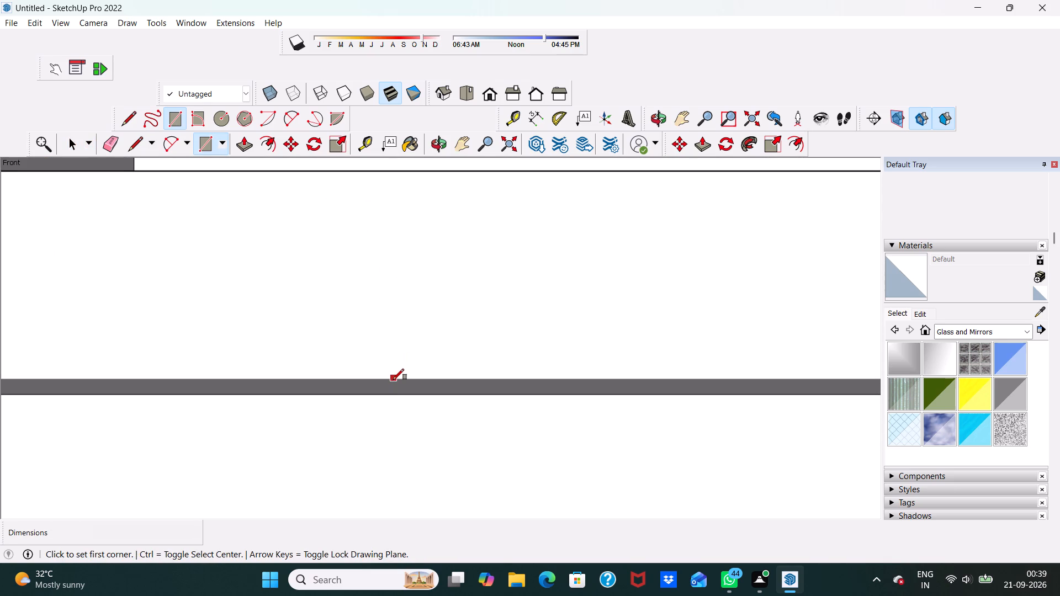
left_click(393, 380)
scroll(433, 308, "down", 1)
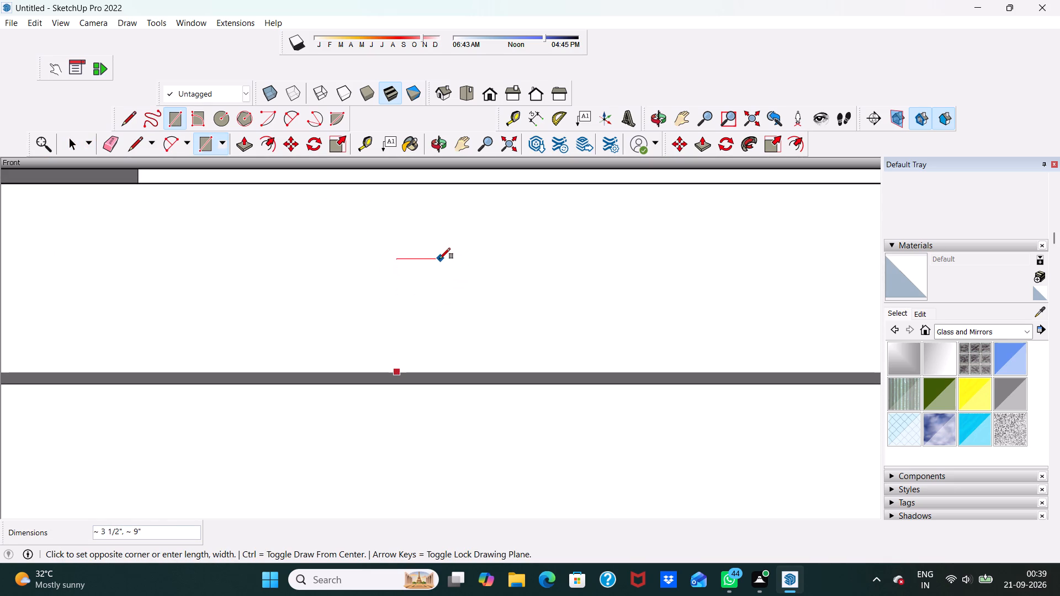
left_click(438, 259)
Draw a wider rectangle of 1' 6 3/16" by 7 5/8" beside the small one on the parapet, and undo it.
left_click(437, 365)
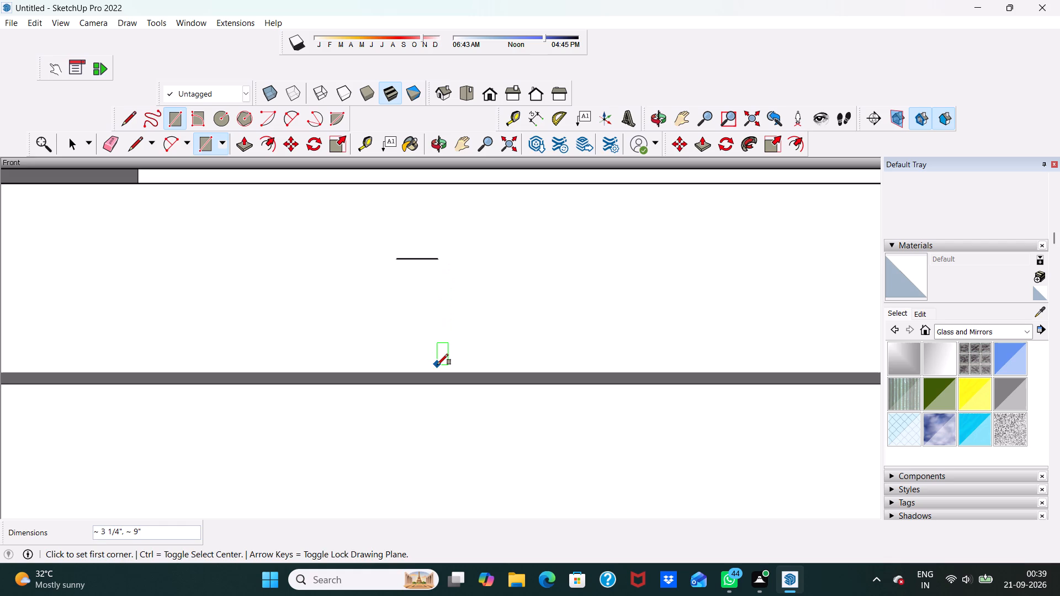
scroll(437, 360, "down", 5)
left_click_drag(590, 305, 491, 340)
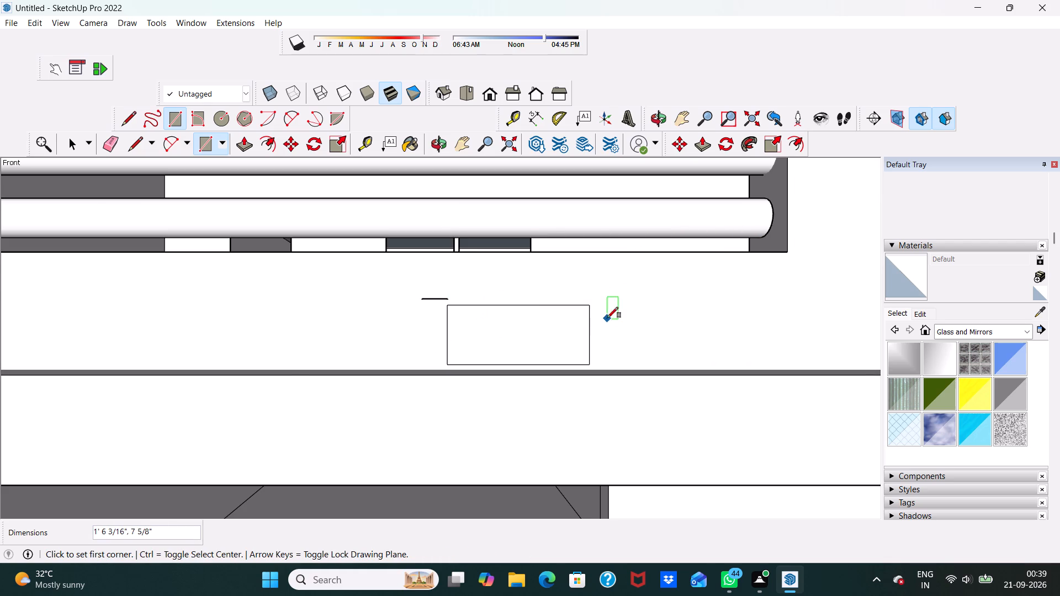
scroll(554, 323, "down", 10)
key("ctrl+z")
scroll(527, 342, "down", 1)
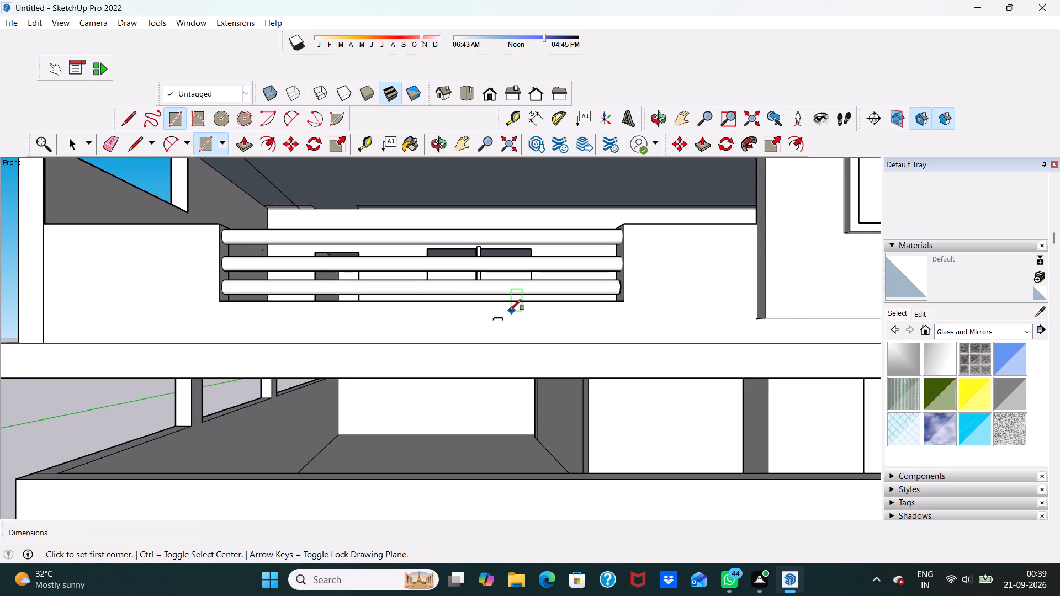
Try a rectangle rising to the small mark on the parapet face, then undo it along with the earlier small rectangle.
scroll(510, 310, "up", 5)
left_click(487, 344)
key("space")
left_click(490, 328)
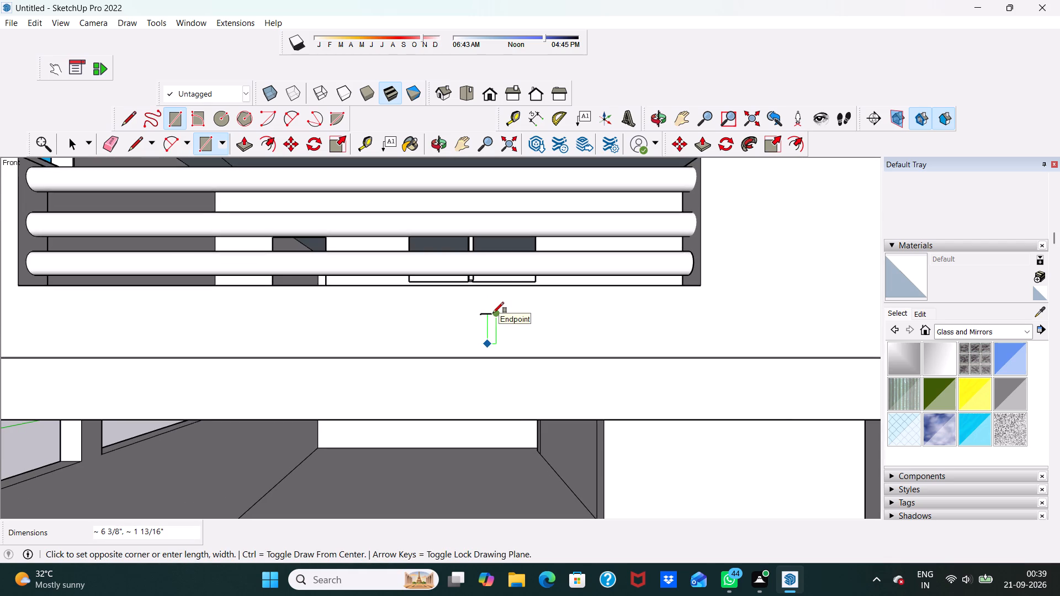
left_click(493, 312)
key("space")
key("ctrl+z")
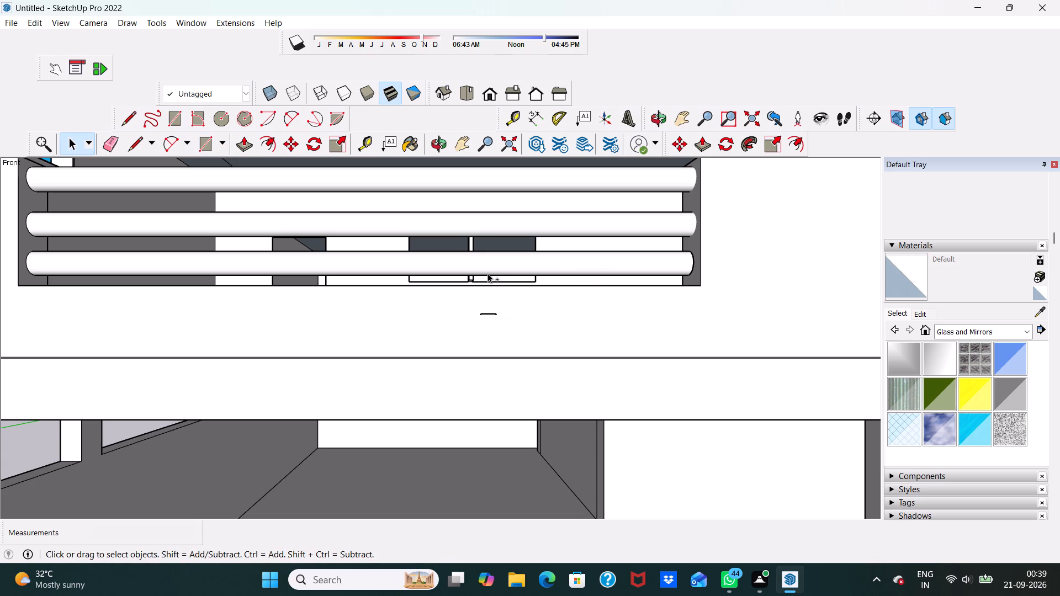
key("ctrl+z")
Draw an upright rectangle about 7 9/16" by 3 1/4" on the parapet face, just above the floor slab and below the rails.
scroll(464, 305, "down", 4)
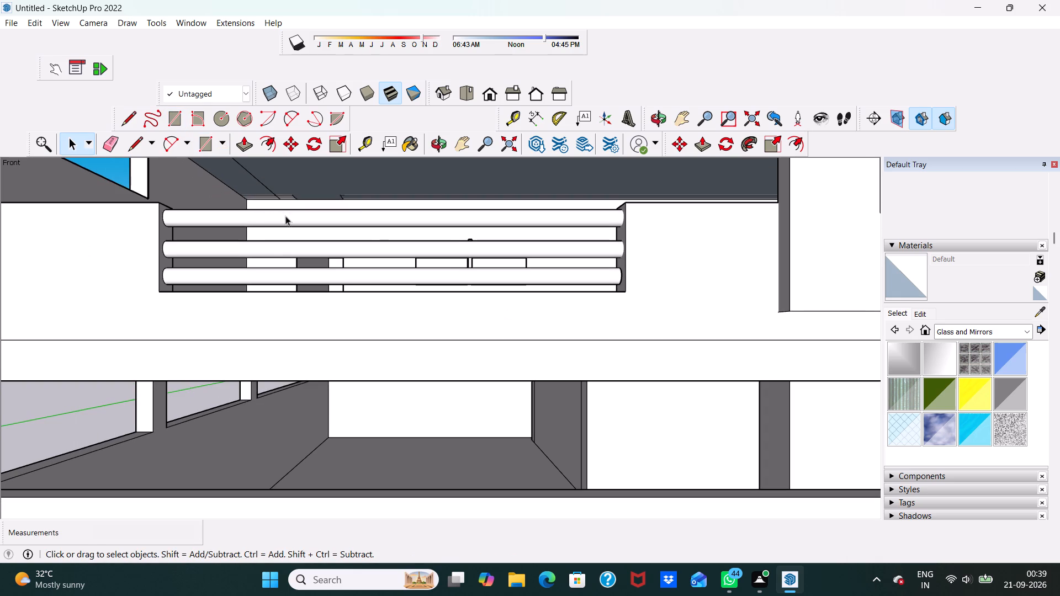
left_click(175, 113)
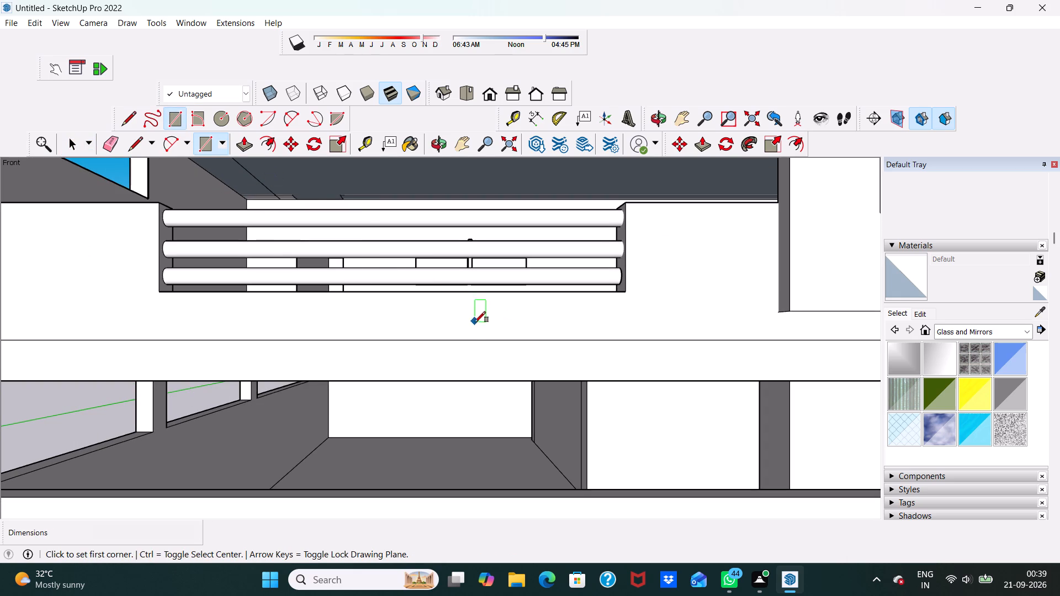
left_click(468, 336)
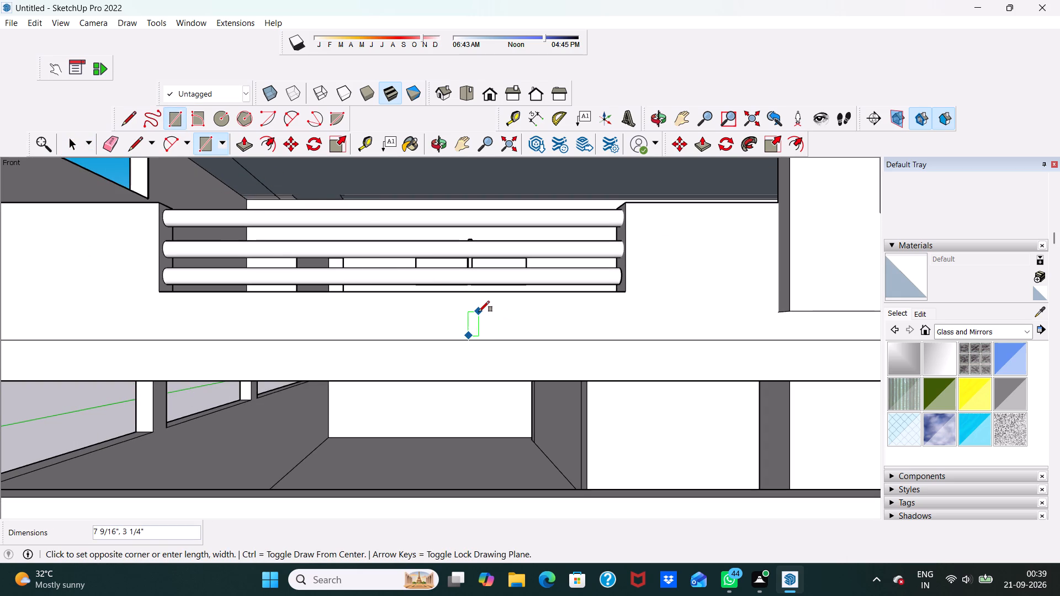
left_click(480, 312)
scroll(497, 289, "down", 3)
key("space")
scroll(485, 294, "up", 12)
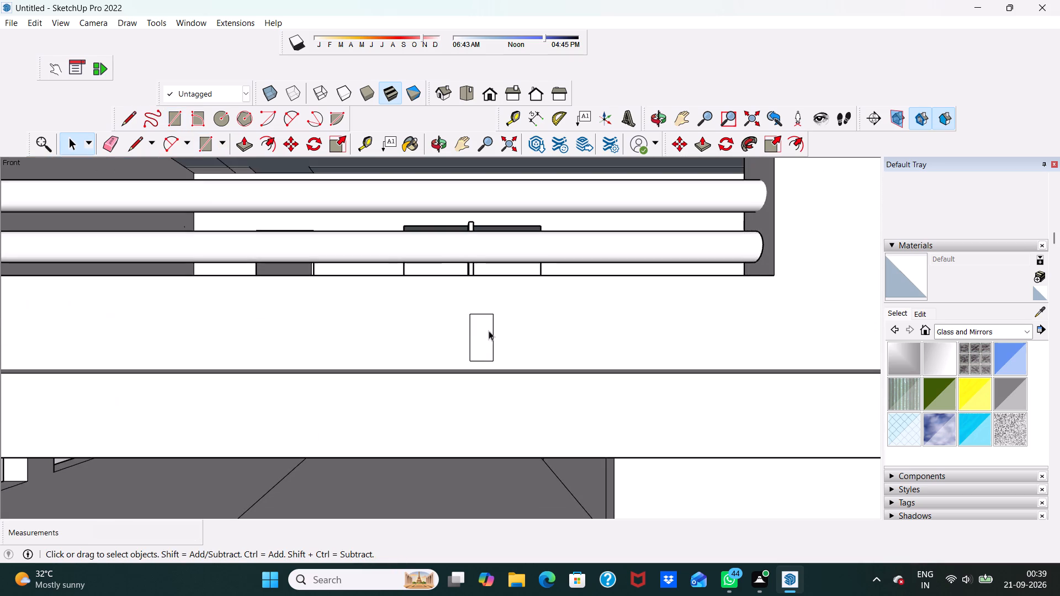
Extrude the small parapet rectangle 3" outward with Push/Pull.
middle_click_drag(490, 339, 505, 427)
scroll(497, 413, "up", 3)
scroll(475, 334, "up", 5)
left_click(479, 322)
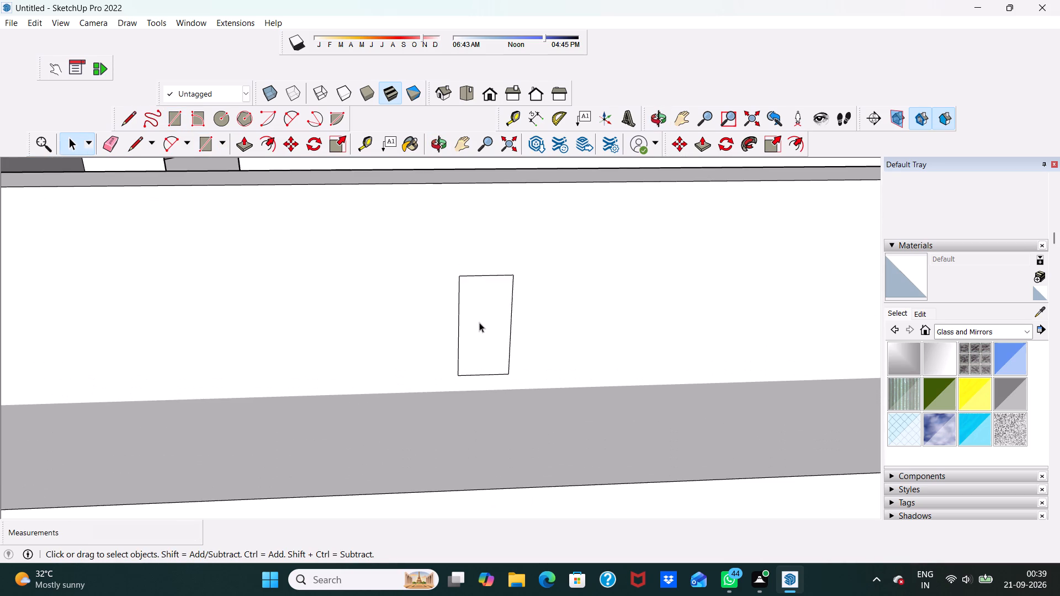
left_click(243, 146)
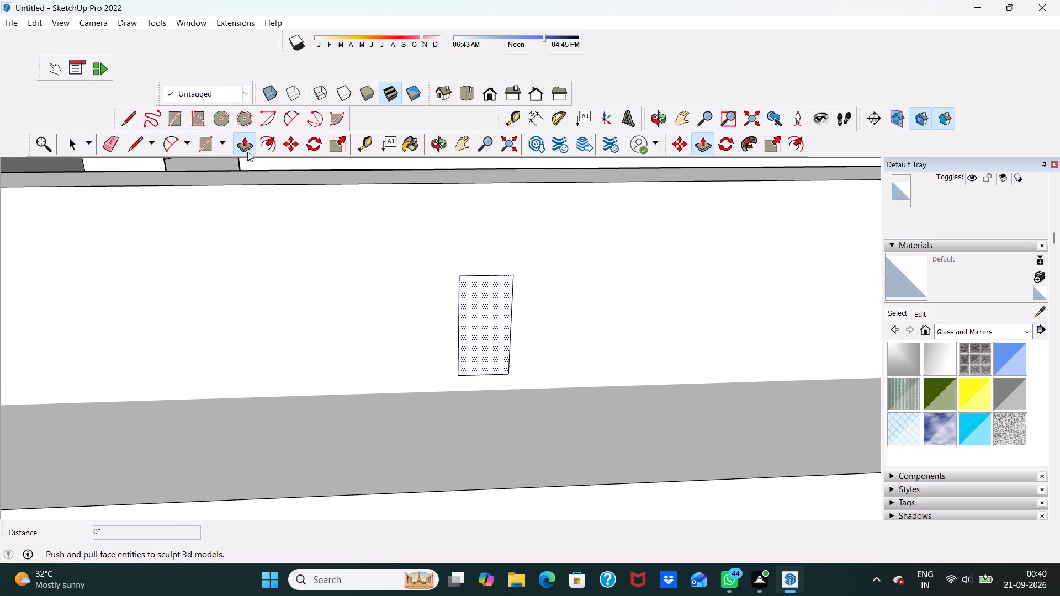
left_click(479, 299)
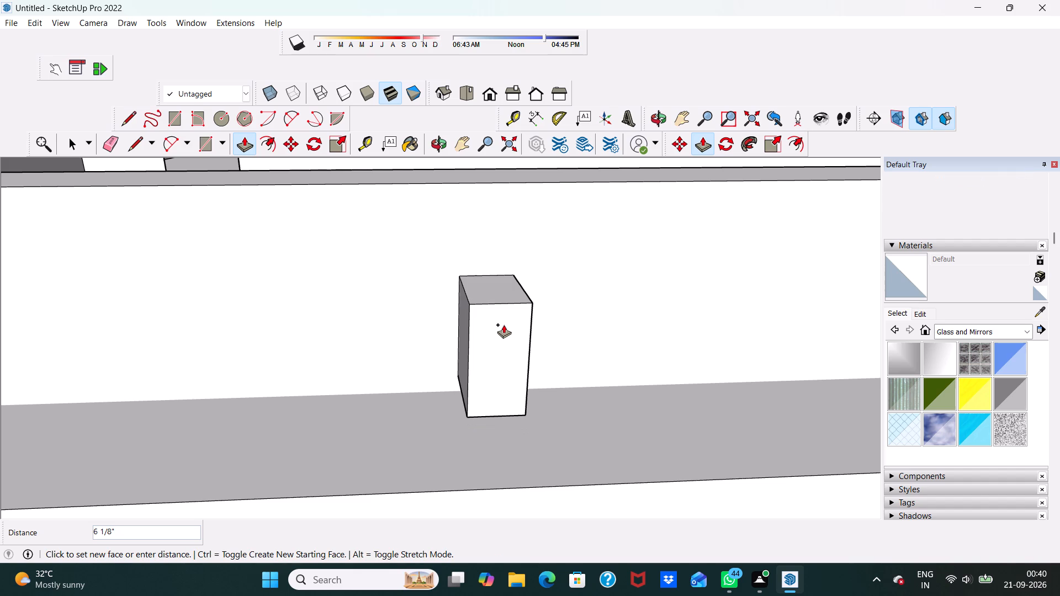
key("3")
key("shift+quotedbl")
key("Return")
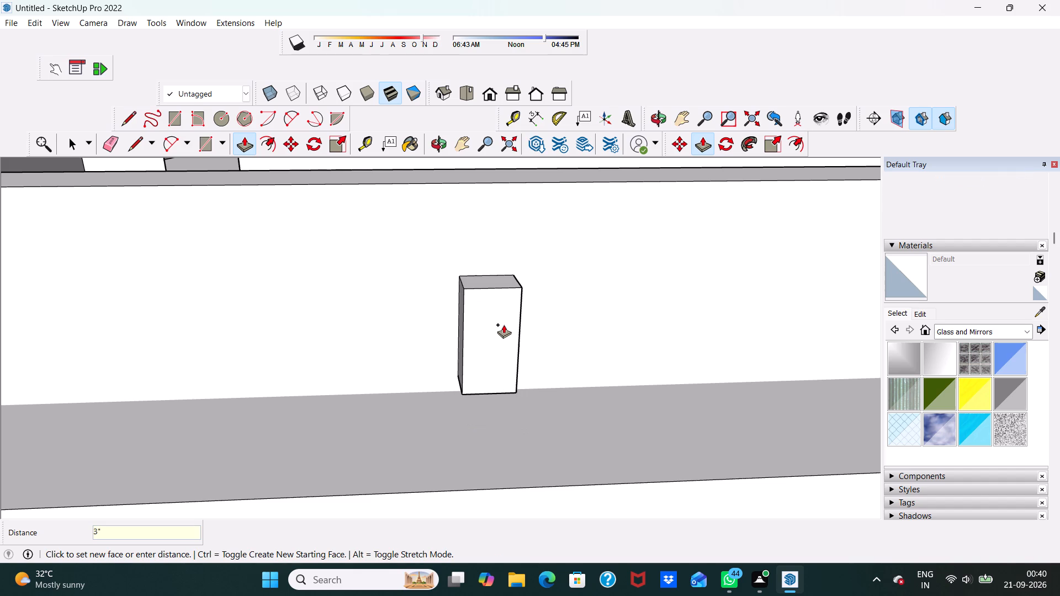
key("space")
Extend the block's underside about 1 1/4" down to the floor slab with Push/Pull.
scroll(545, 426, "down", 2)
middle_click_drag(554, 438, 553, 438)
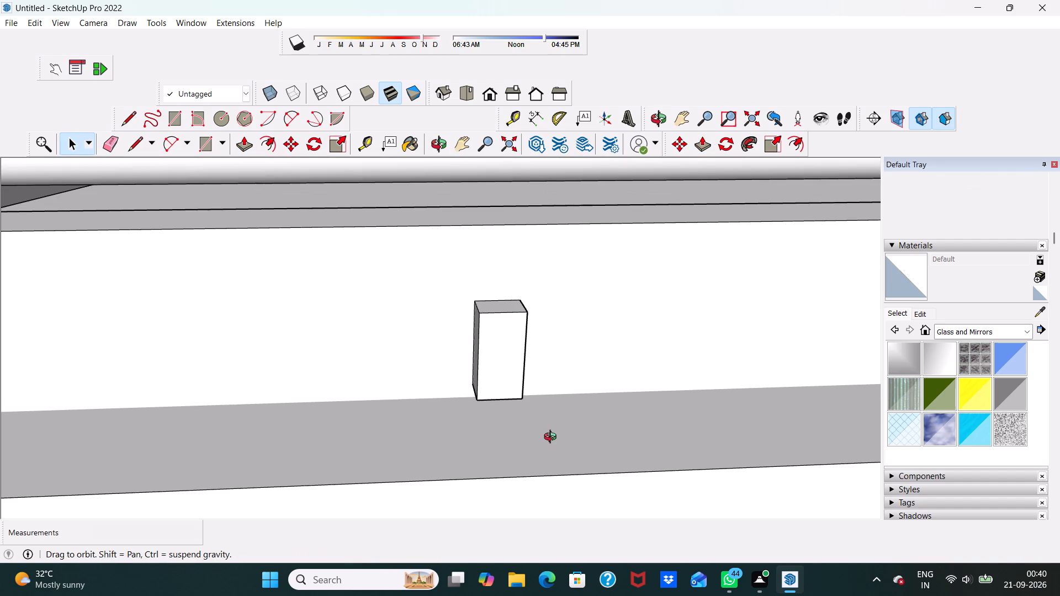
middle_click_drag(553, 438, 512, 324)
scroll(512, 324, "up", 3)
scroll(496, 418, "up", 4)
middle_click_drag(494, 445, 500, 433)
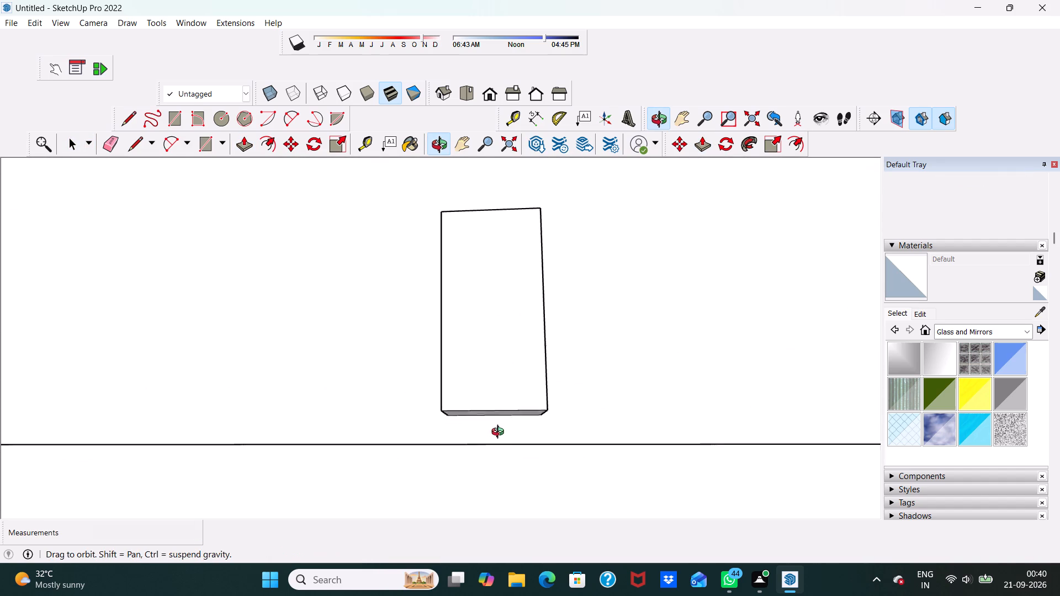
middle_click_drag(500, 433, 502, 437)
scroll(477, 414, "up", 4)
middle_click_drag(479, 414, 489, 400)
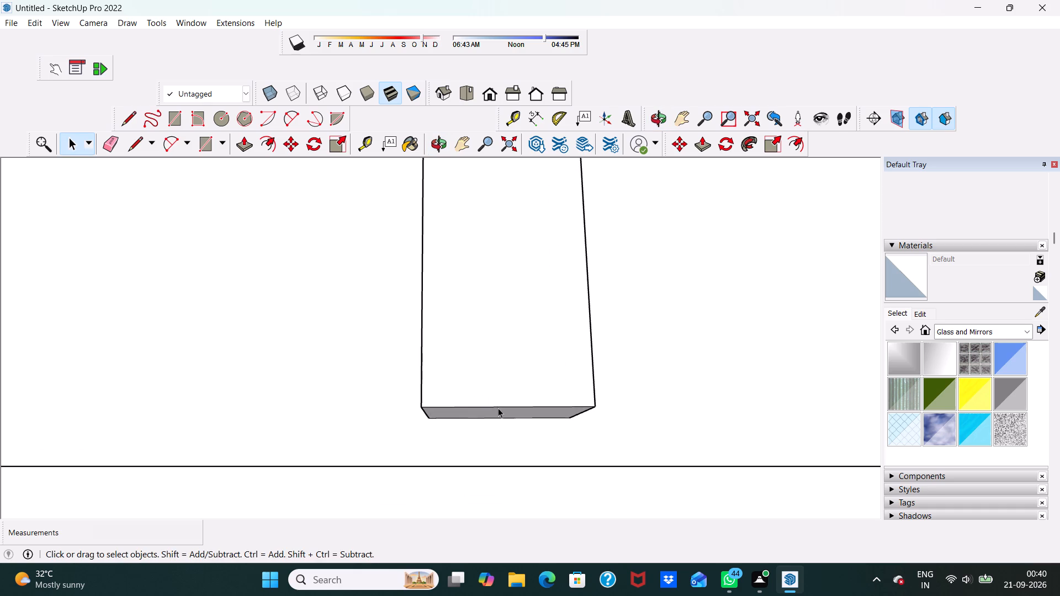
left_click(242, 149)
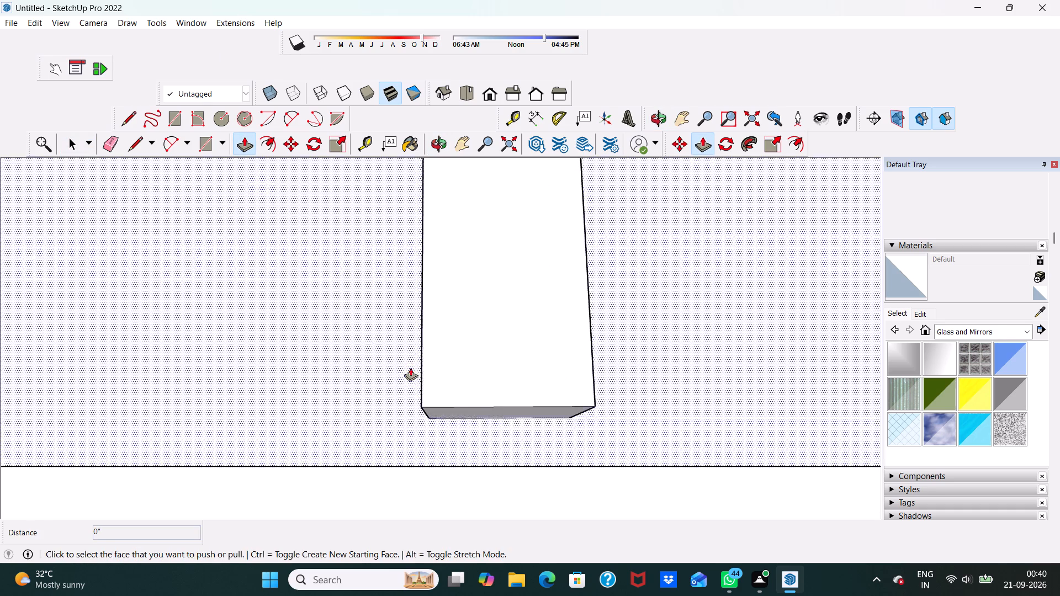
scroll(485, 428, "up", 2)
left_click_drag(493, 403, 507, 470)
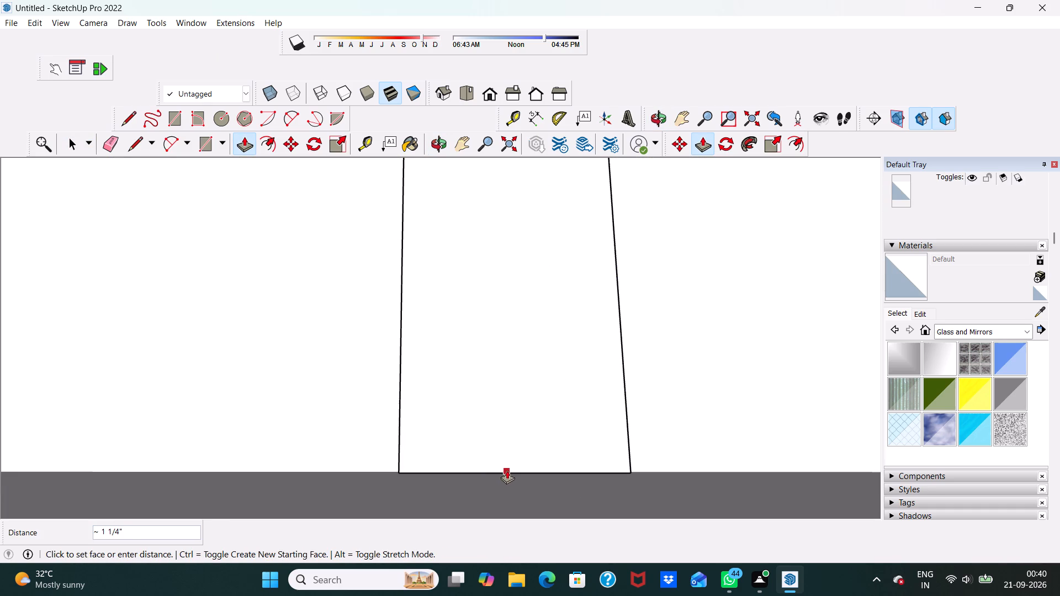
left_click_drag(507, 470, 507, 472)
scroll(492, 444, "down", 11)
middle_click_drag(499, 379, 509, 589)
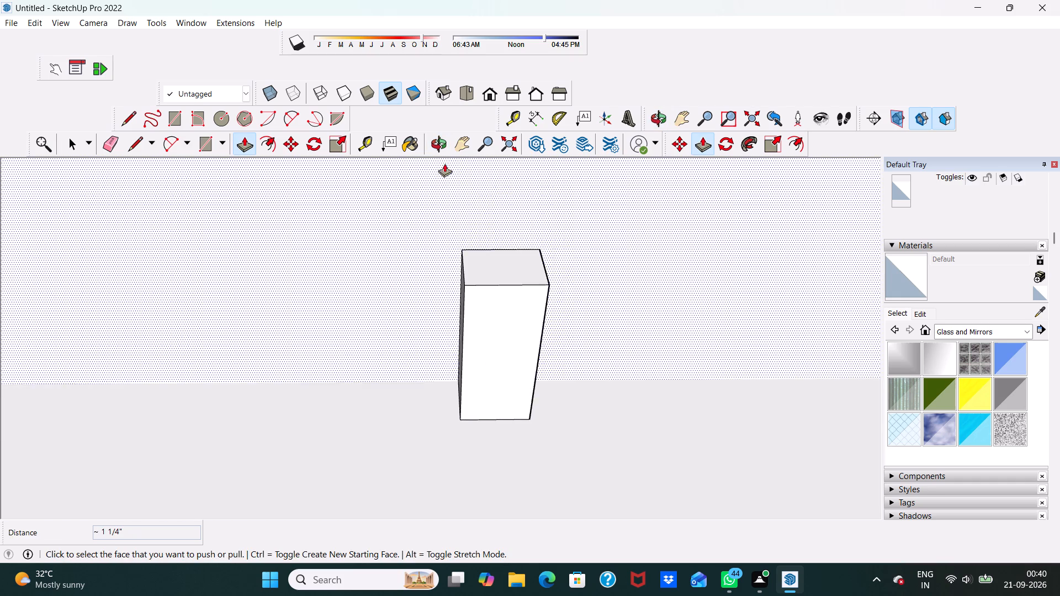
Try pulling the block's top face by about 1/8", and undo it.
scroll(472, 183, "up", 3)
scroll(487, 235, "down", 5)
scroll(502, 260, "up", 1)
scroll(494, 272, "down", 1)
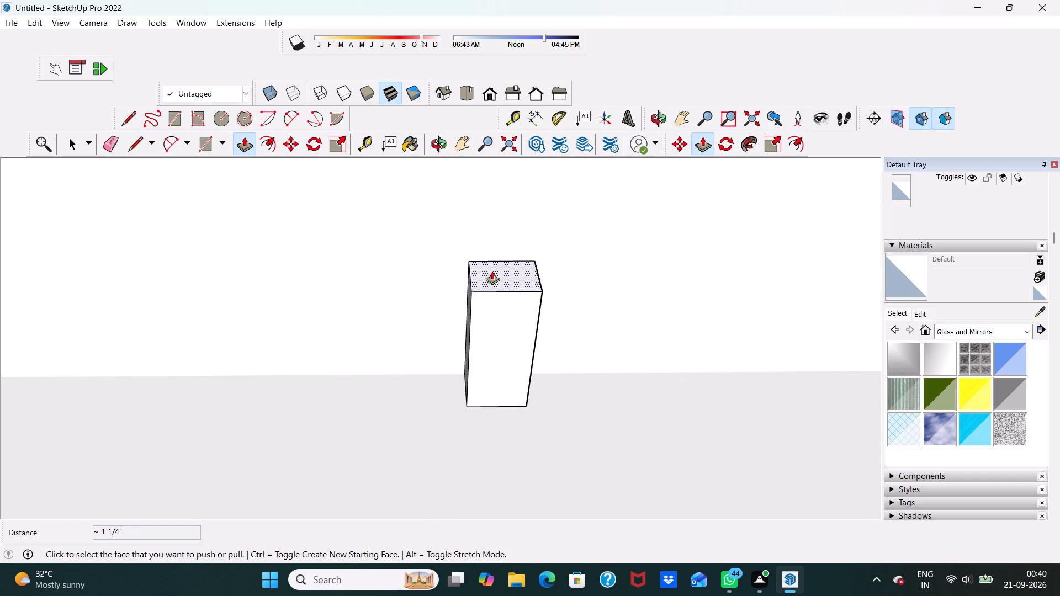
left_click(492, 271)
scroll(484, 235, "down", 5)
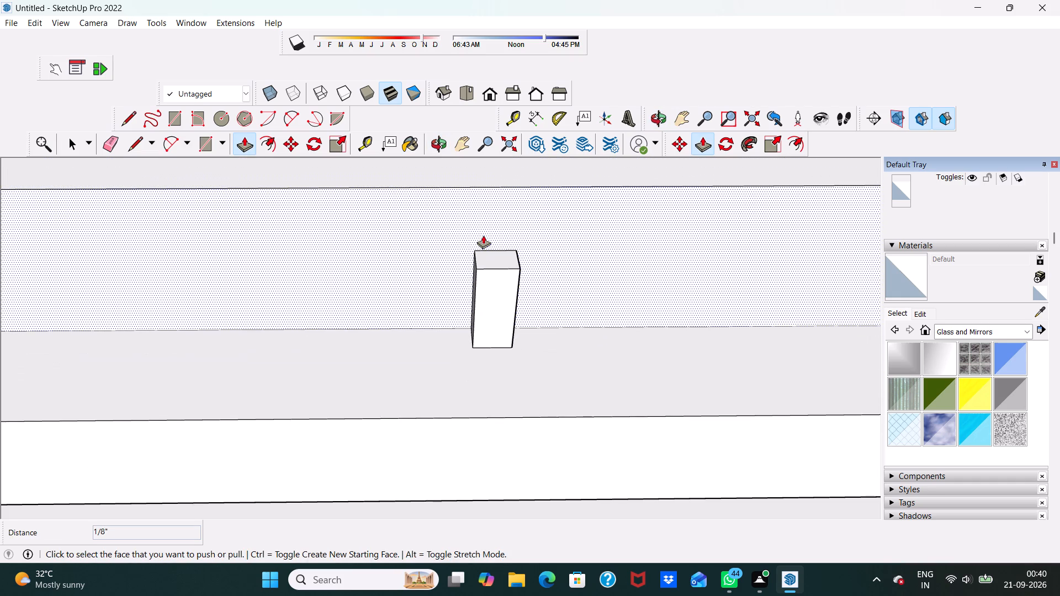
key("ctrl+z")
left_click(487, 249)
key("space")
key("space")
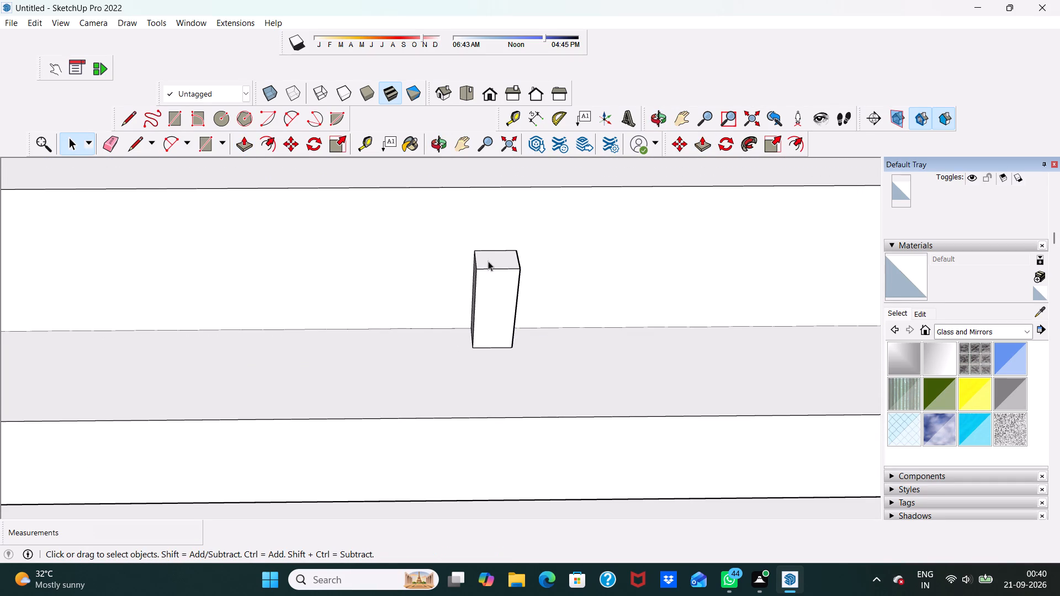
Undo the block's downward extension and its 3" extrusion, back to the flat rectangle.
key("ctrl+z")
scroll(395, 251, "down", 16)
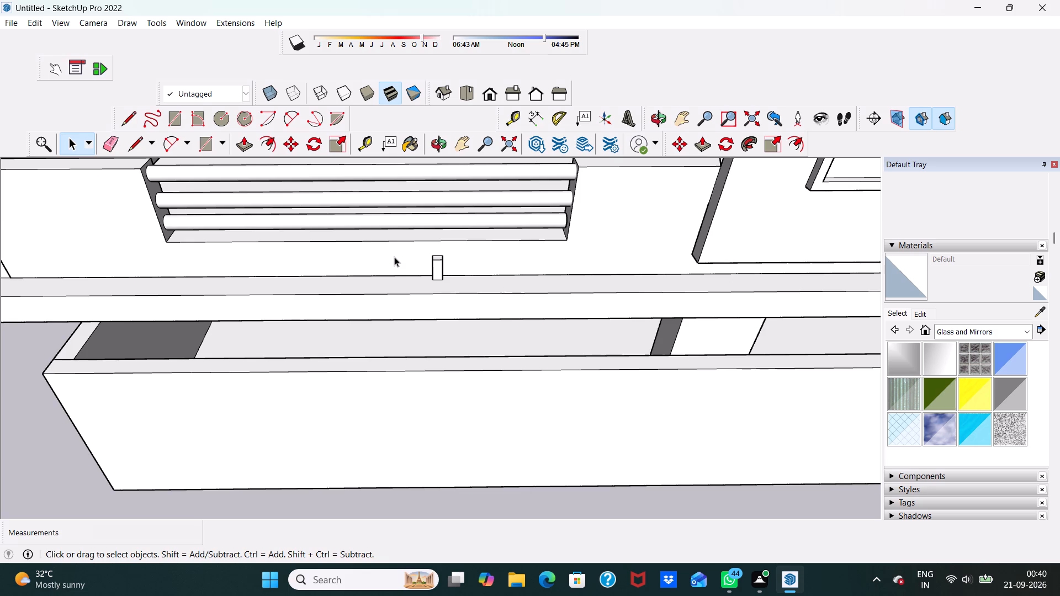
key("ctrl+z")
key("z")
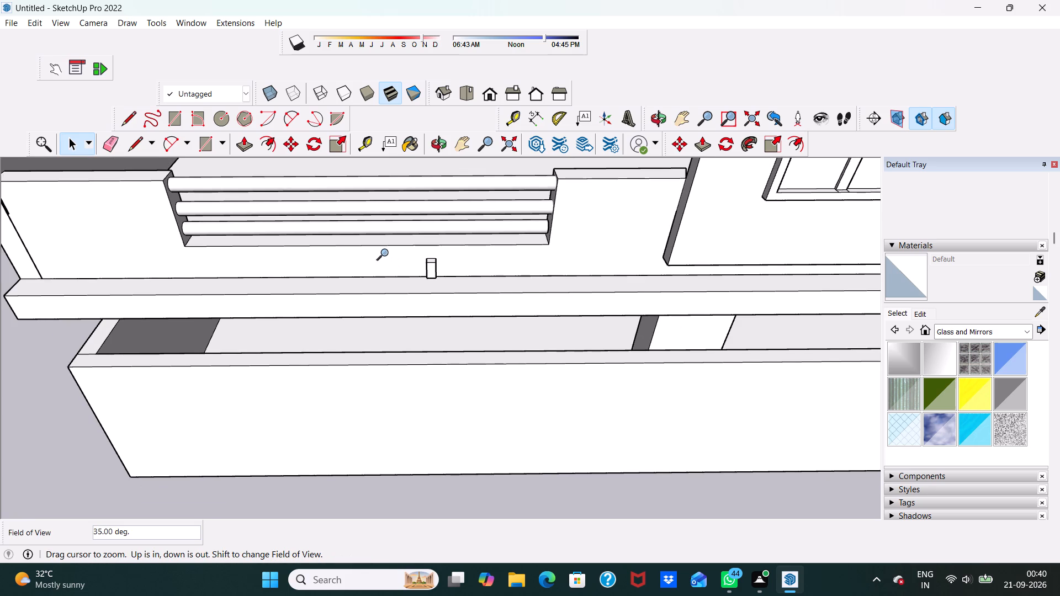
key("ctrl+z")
Copy the small rectangle twice sideways along the parapet for a row of three, with the first copy about 8 1/2" away.
scroll(474, 275, "up", 4)
scroll(397, 265, "up", 1)
key("space")
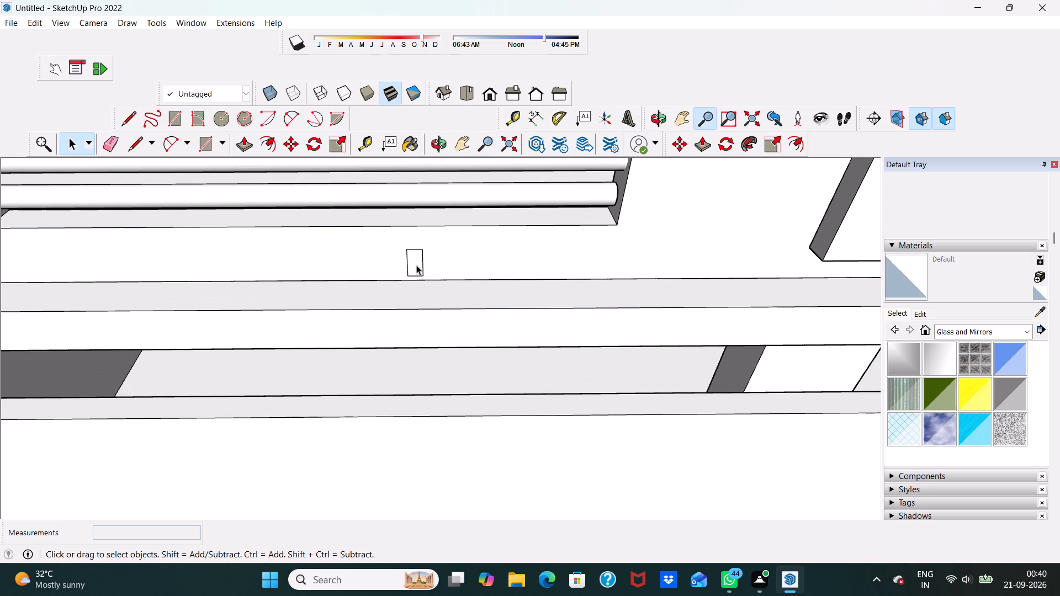
left_click(416, 265)
left_click(416, 265)
left_click_drag(287, 144, 292, 152)
left_click(417, 267)
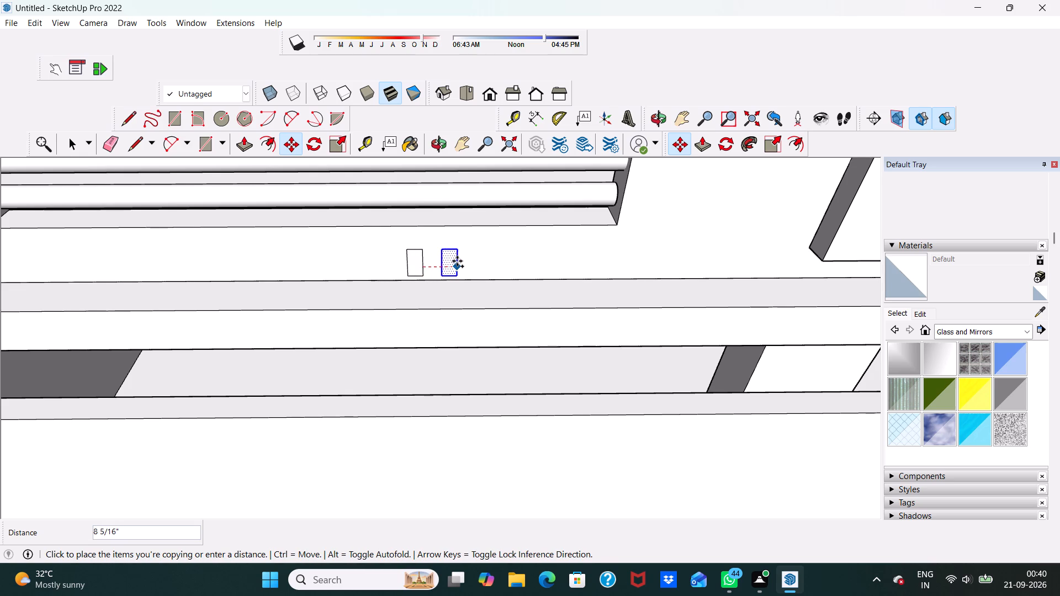
left_click(458, 262)
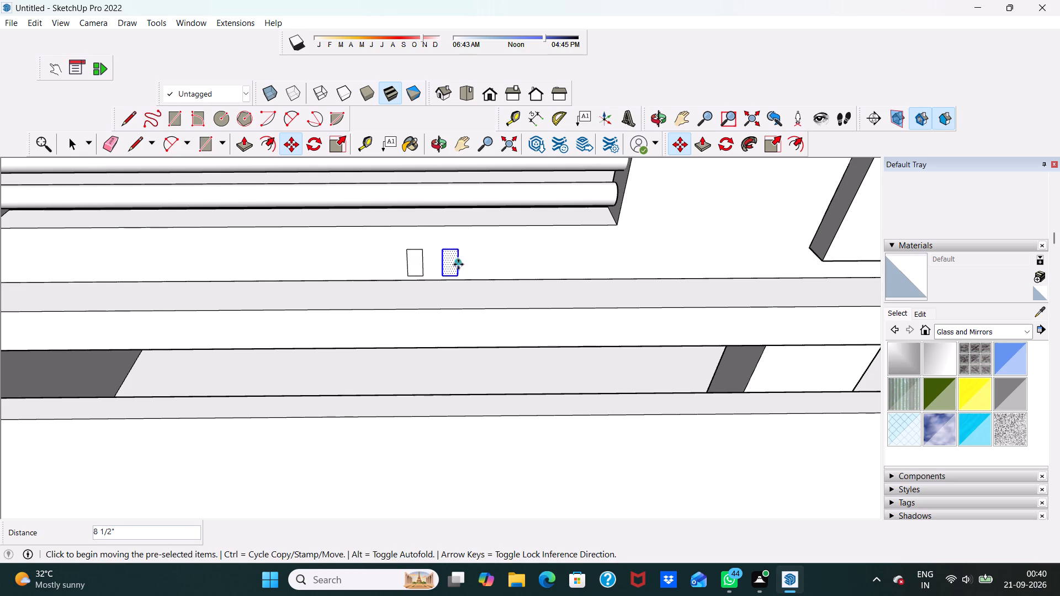
left_click(457, 265)
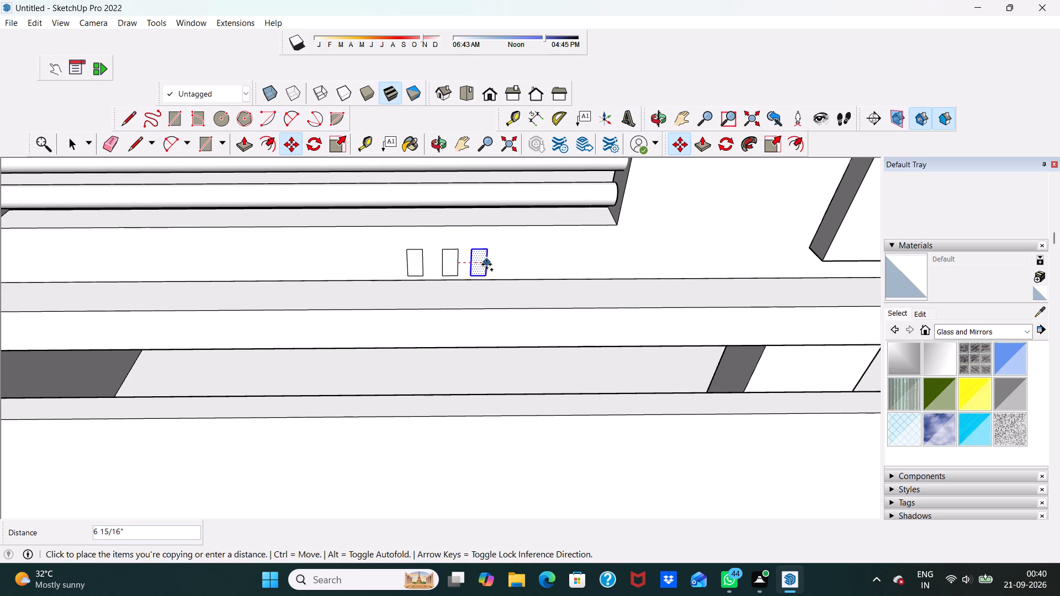
left_click(491, 263)
scroll(509, 232, "down", 5)
key("space")
scroll(486, 250, "down", 11)
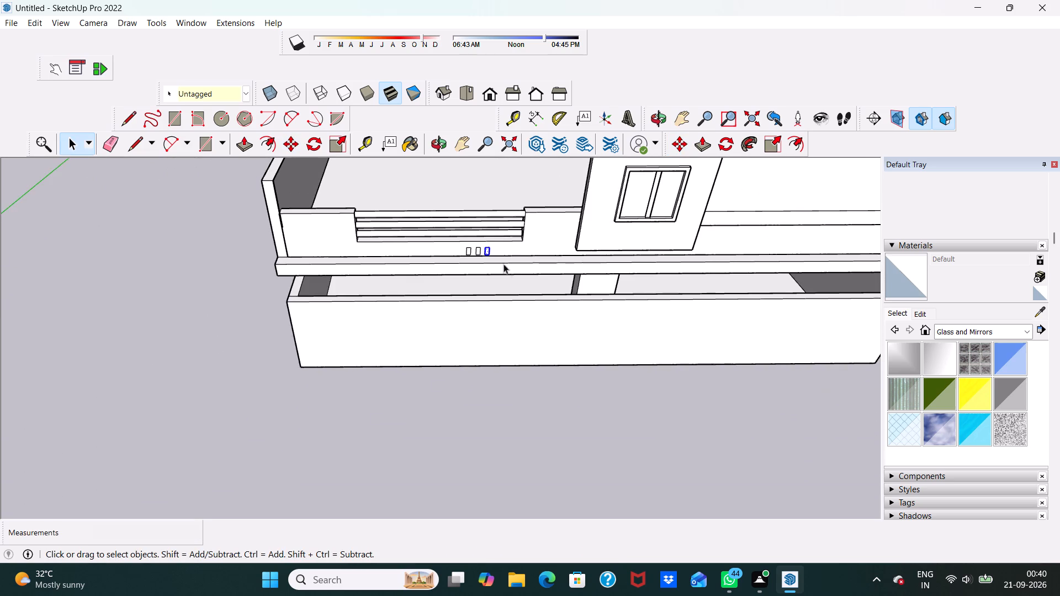
Extrude the newest rectangle, at the end of the row, 3" out from the parapet face.
middle_click_drag(496, 251, 500, 234)
scroll(496, 230, "up", 7)
scroll(499, 251, "down", 1)
scroll(485, 278, "up", 5)
scroll(413, 163, "up", 3)
left_click(239, 141)
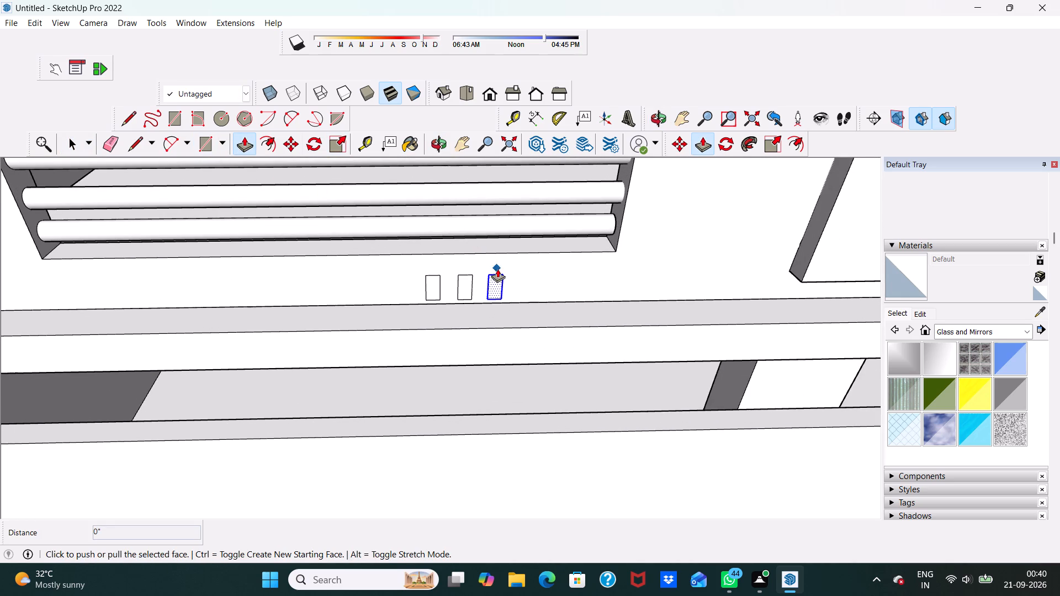
left_click(495, 279)
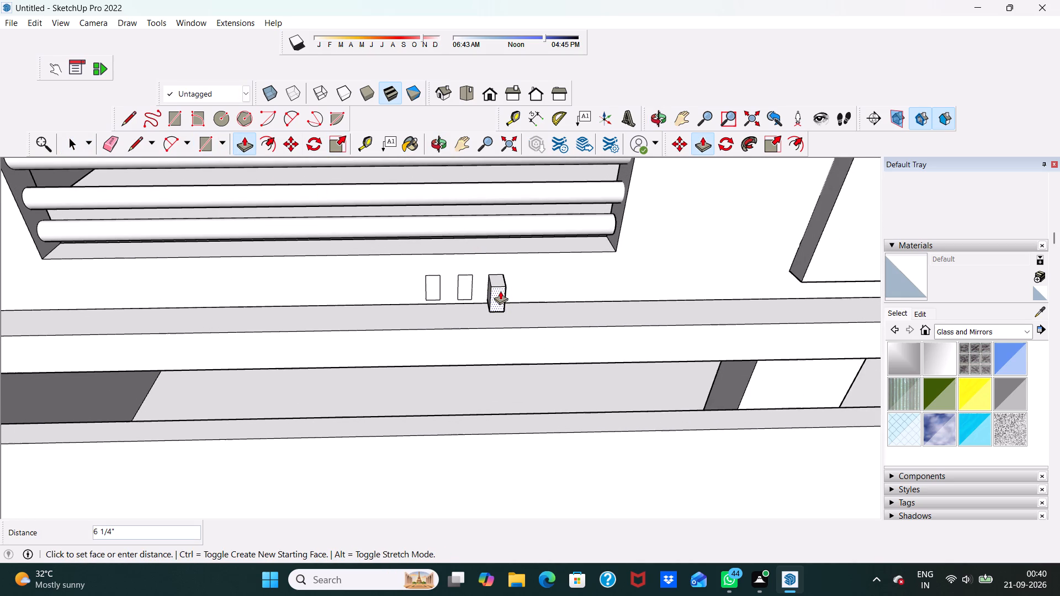
key("3")
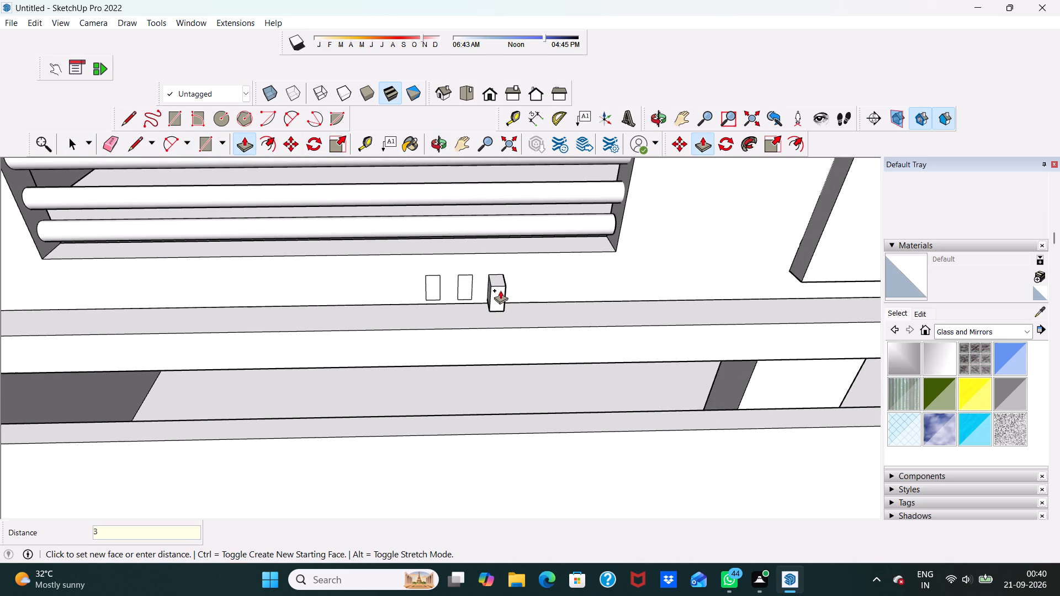
key("shift+quotedbl")
key("Return")
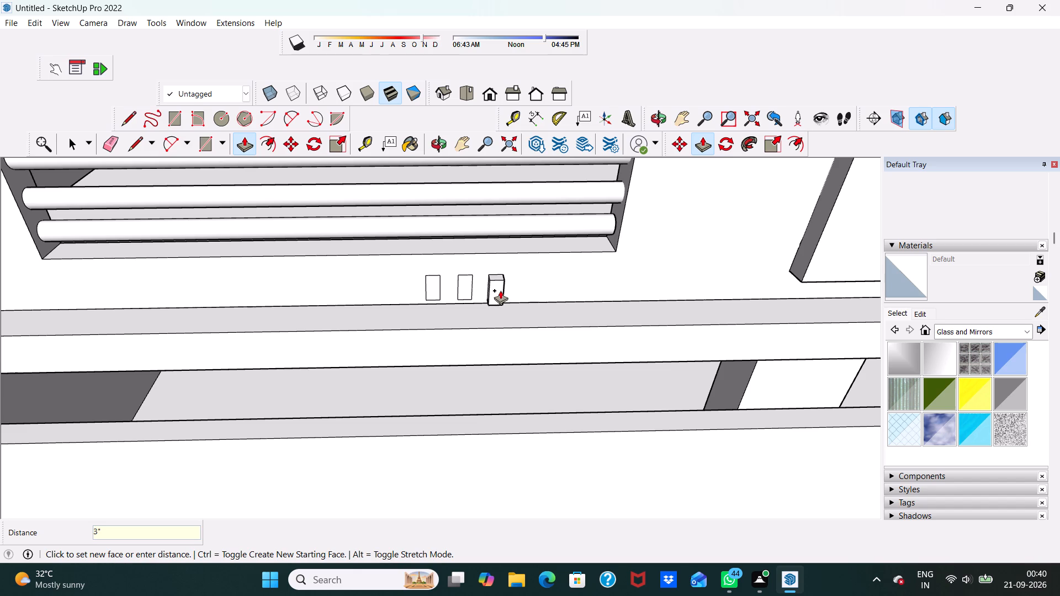
Extrude the other two small rectangles outward, matching the 3" depth of the finished block.
left_click(464, 282)
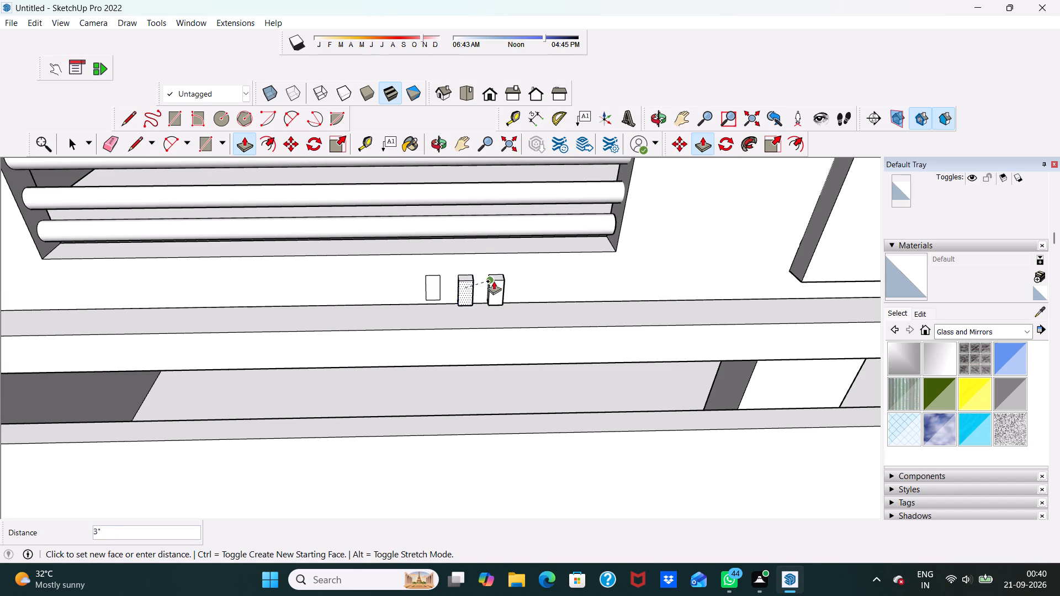
left_click(497, 284)
left_click(435, 284)
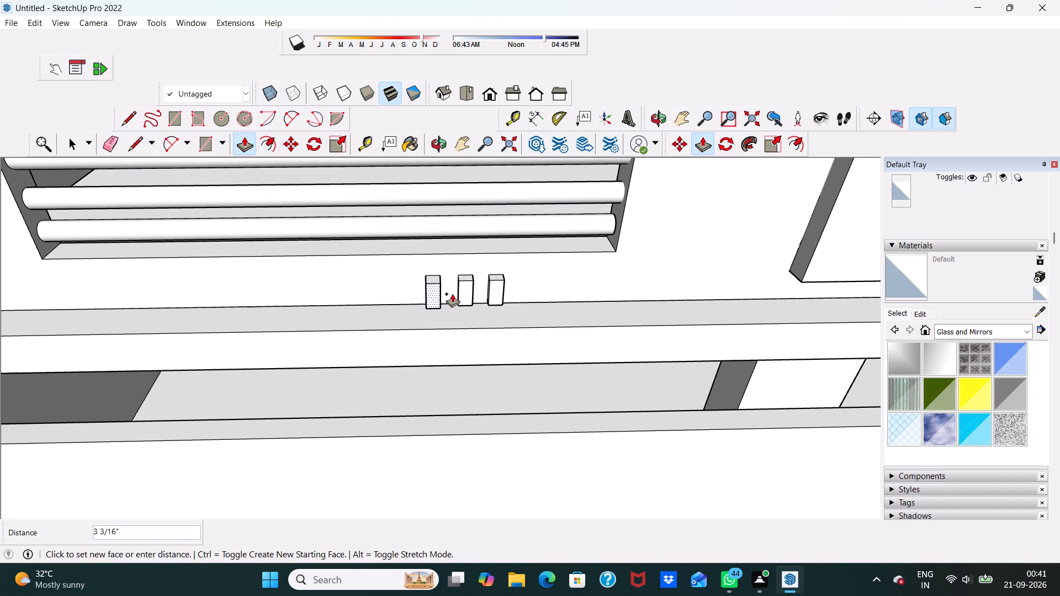
left_click(467, 288)
scroll(504, 265, "down", 6)
key("space")
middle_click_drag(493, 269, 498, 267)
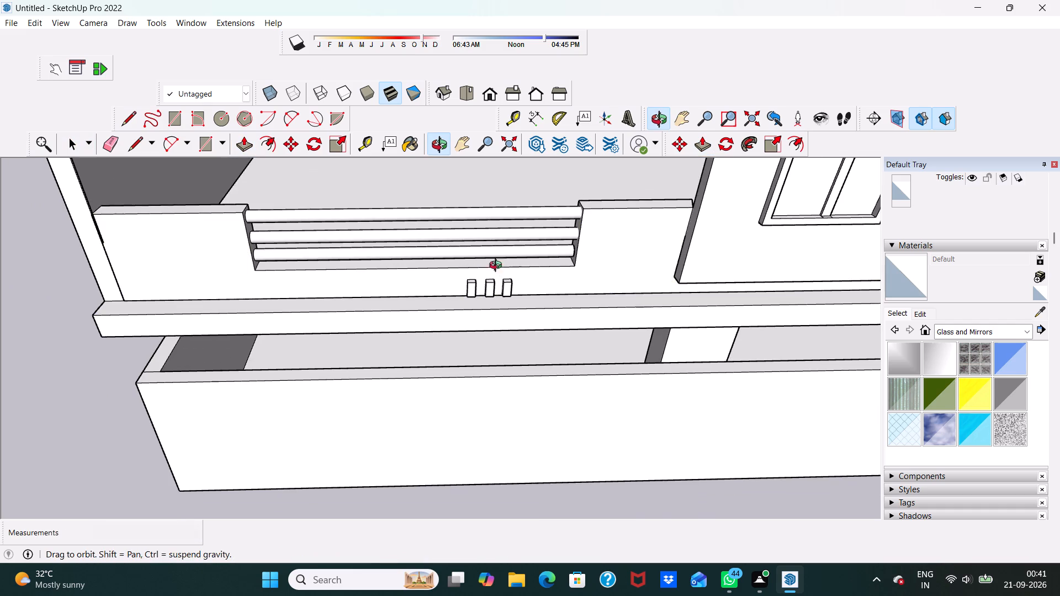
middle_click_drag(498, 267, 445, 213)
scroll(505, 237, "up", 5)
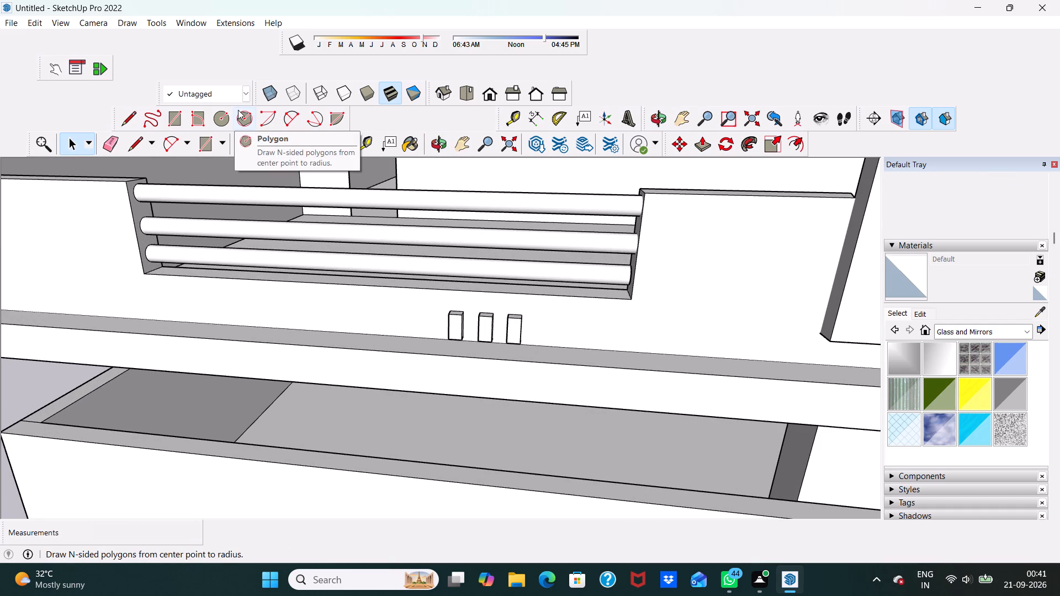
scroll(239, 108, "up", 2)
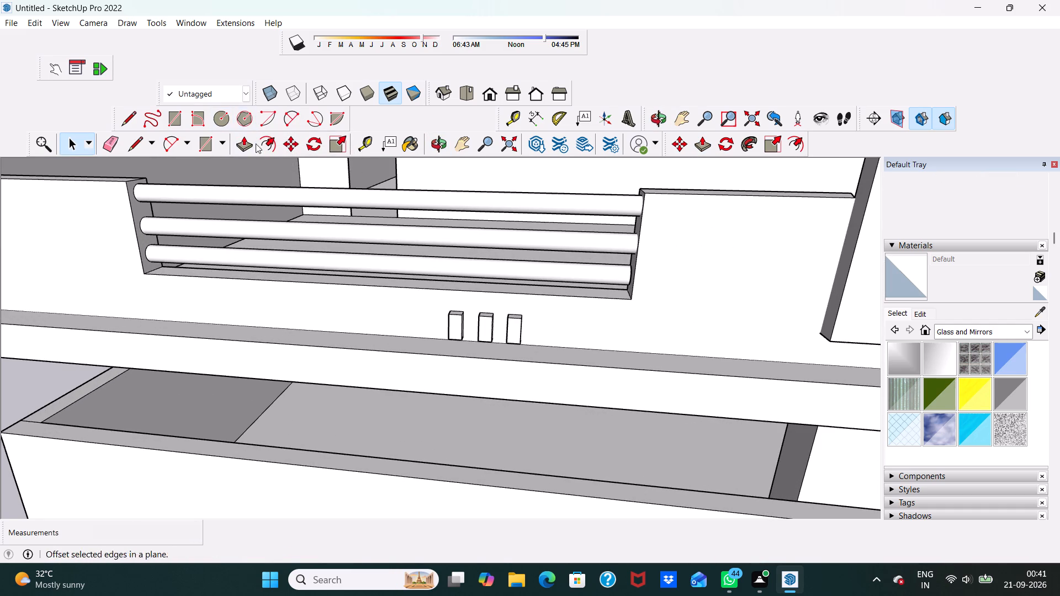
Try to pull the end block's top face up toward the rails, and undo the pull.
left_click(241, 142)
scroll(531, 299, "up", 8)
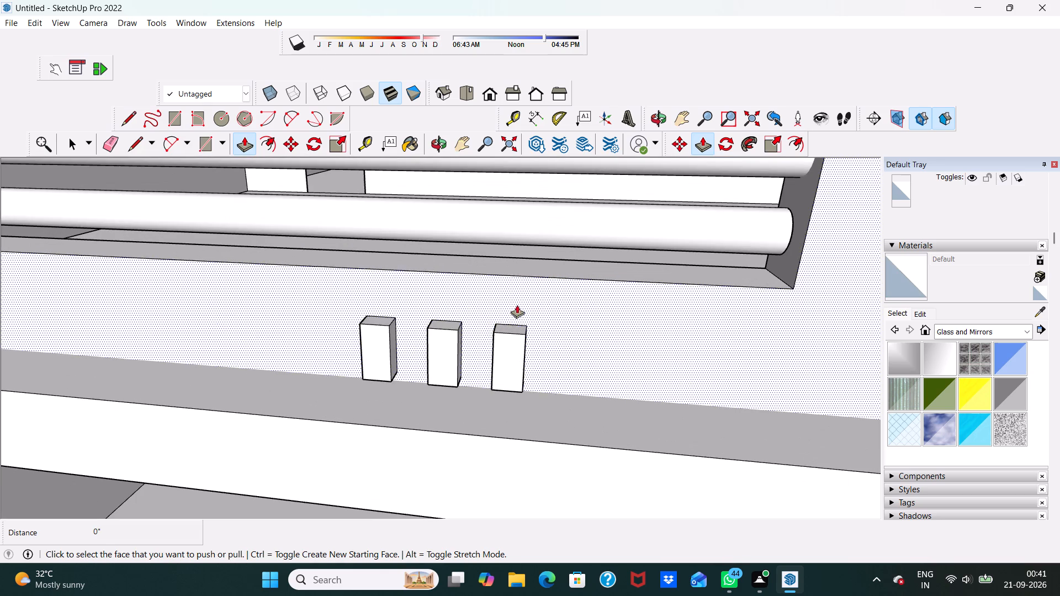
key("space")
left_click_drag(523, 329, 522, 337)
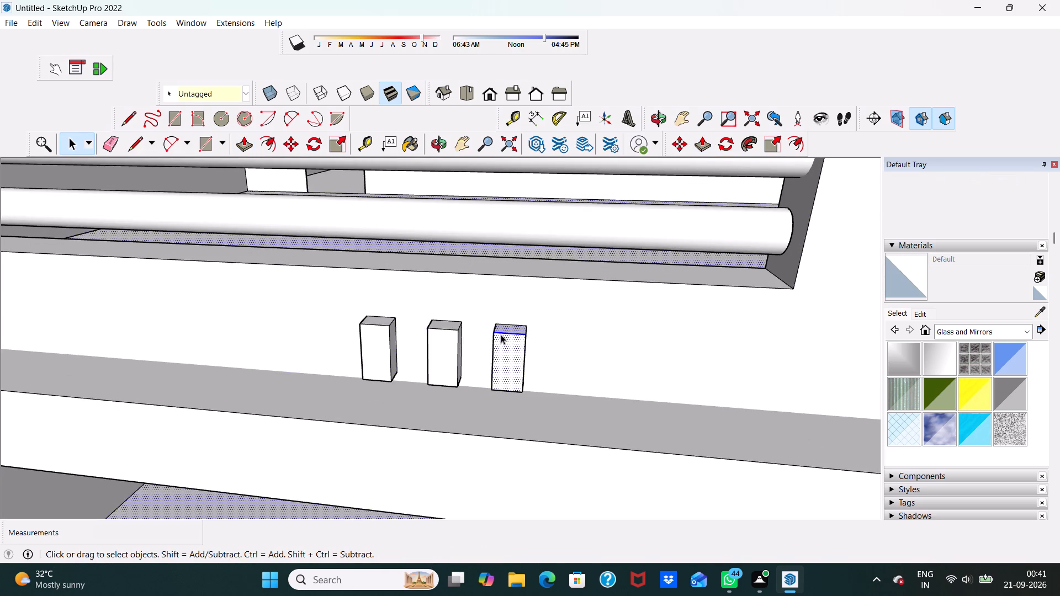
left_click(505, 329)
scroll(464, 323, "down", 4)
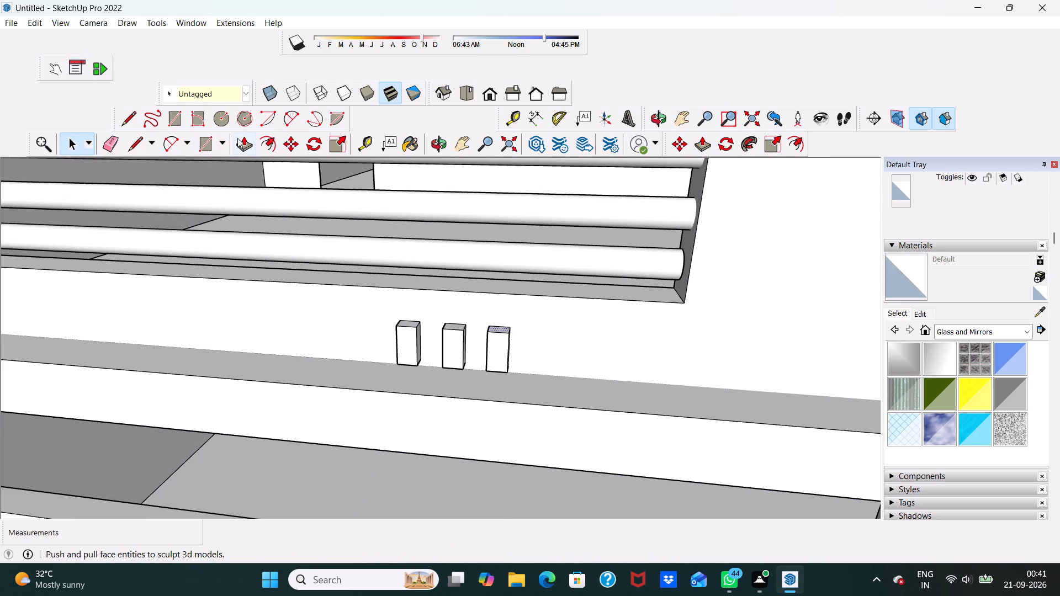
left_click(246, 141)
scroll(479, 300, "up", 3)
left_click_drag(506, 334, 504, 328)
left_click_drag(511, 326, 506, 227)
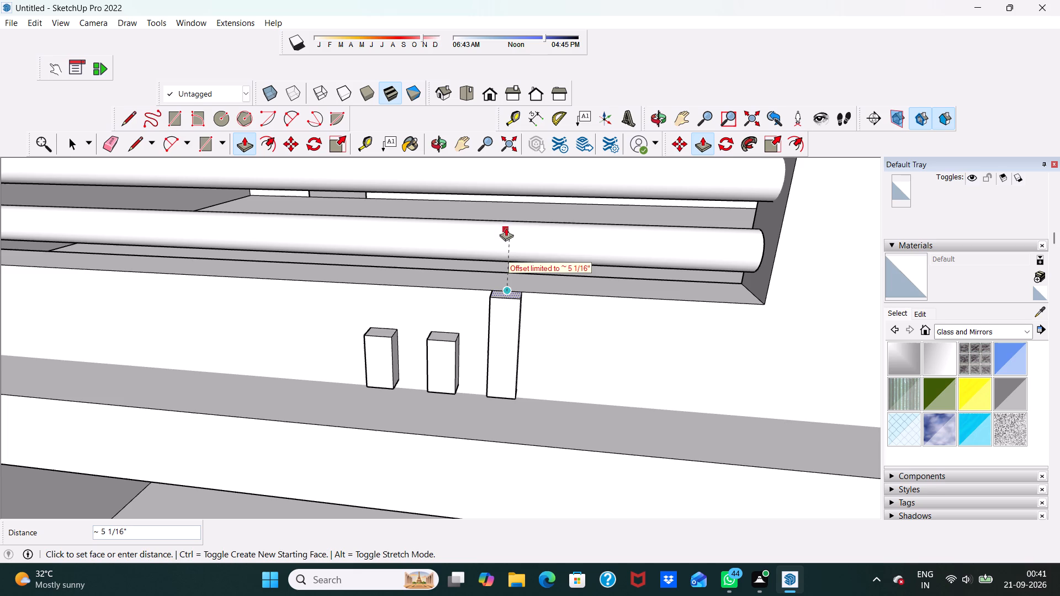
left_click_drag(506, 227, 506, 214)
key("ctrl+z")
Extend the end block's top face up to the parapet opening's lower edge, and from there about 10 9/16" further past the bottom rail.
scroll(508, 252, "down", 2)
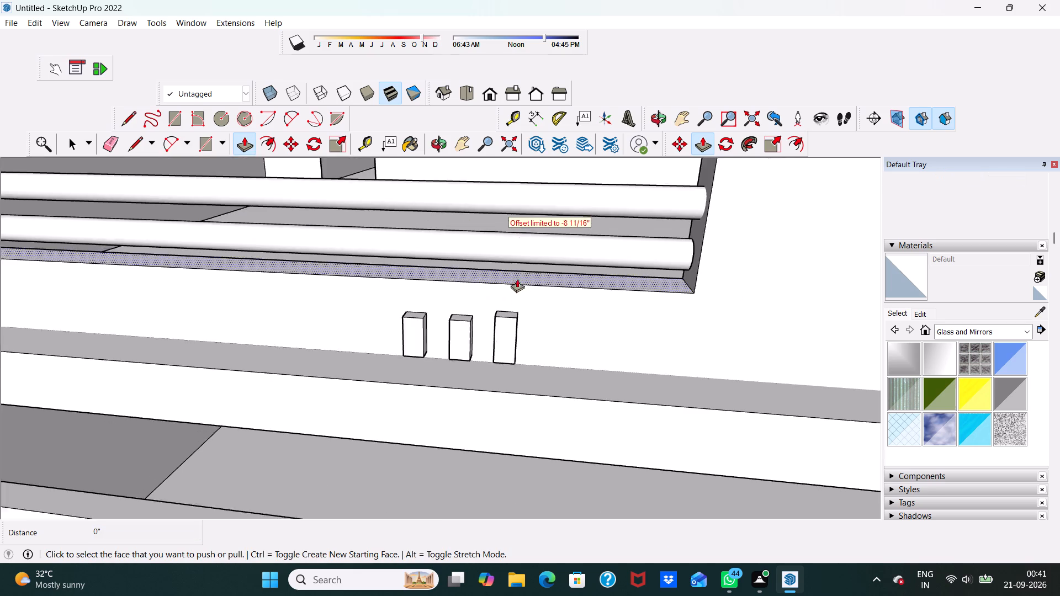
scroll(517, 279, "down", 1)
scroll(502, 311, "up", 13)
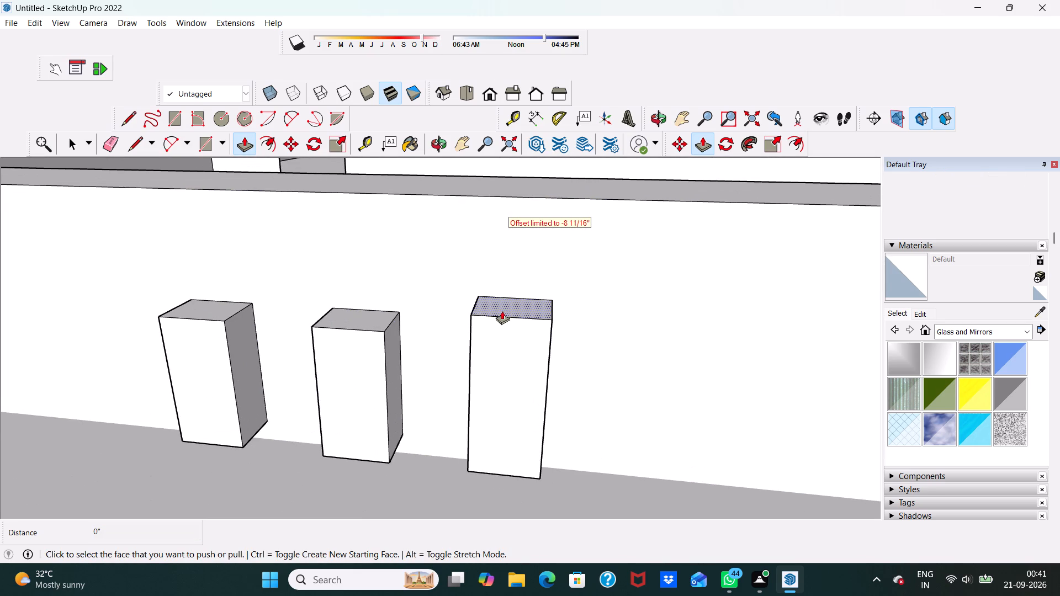
left_click_drag(500, 307, 500, 105)
scroll(466, 324, "down", 9)
scroll(509, 302, "up", 6)
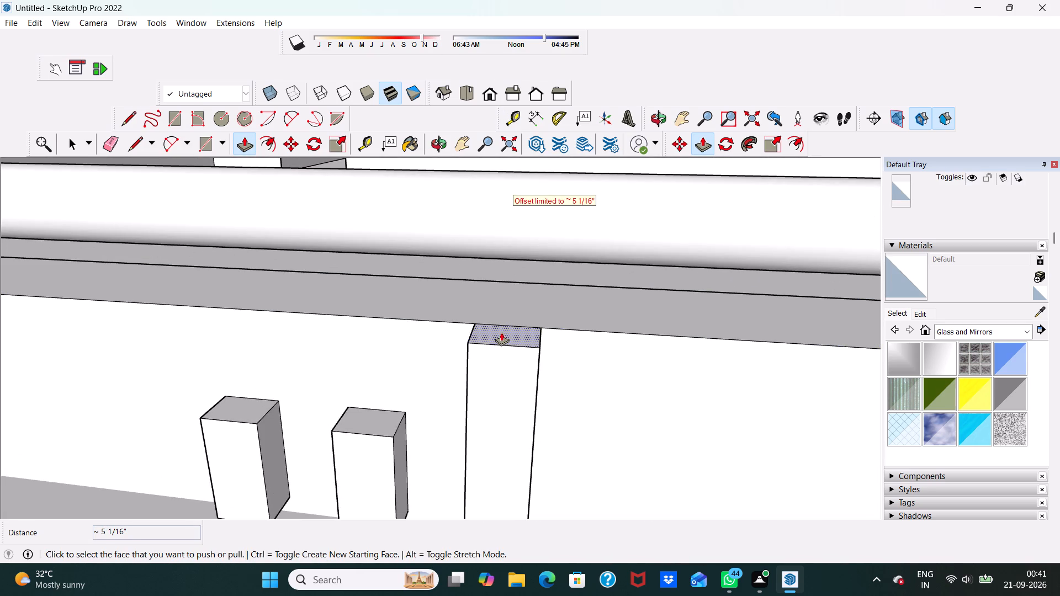
left_click_drag(501, 332, 507, 146)
Raise the end post's top face about another 1' 3 15/16" to reach the top rail.
scroll(499, 193, "down", 5)
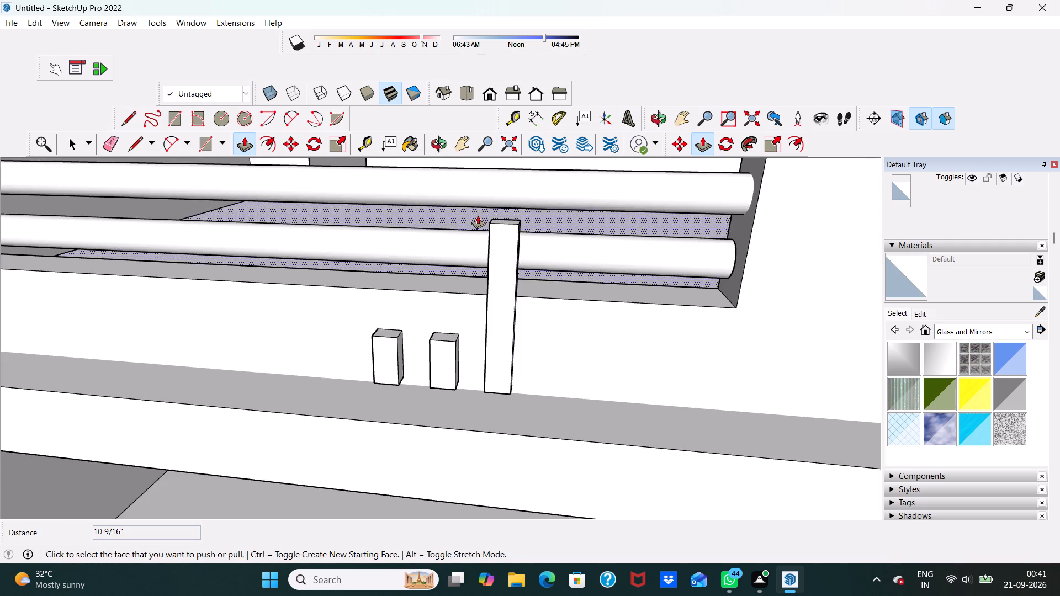
scroll(476, 216, "down", 5)
middle_click_drag(495, 210, 490, 339)
scroll(499, 254, "up", 5)
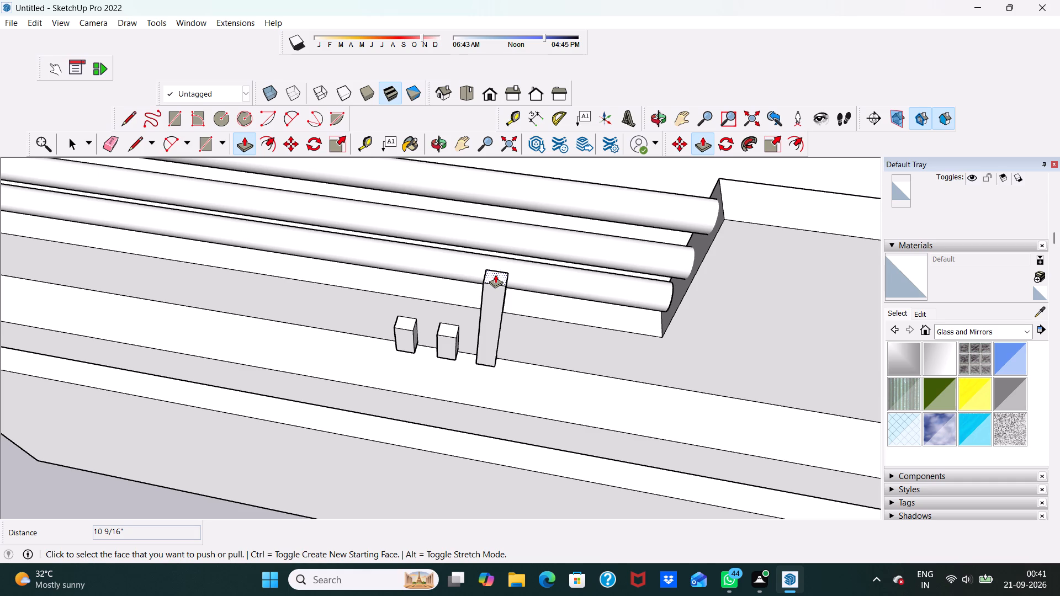
left_click_drag(495, 274, 502, 243)
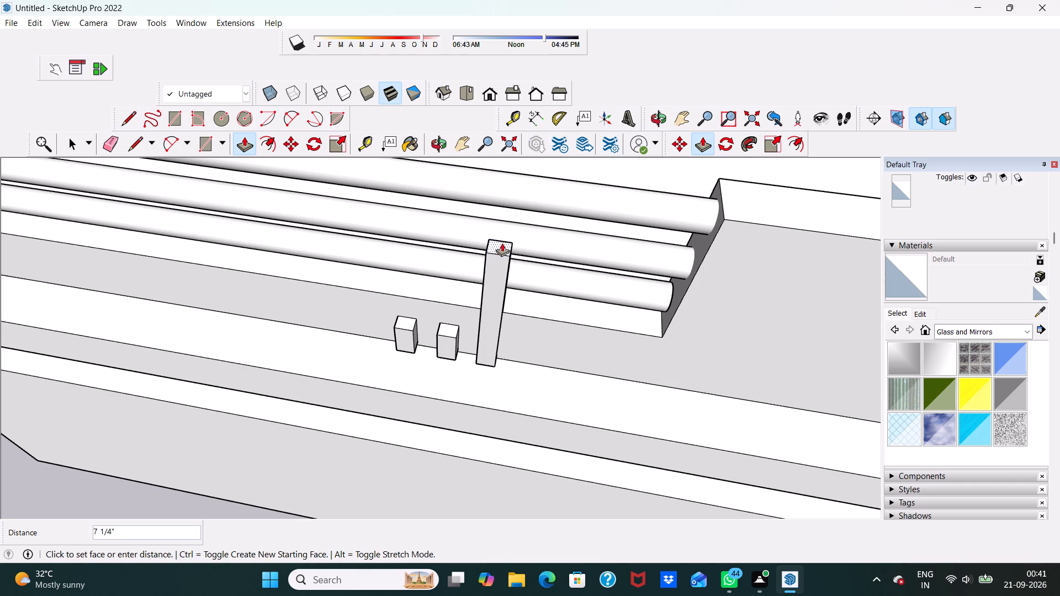
left_click_drag(502, 243, 522, 189)
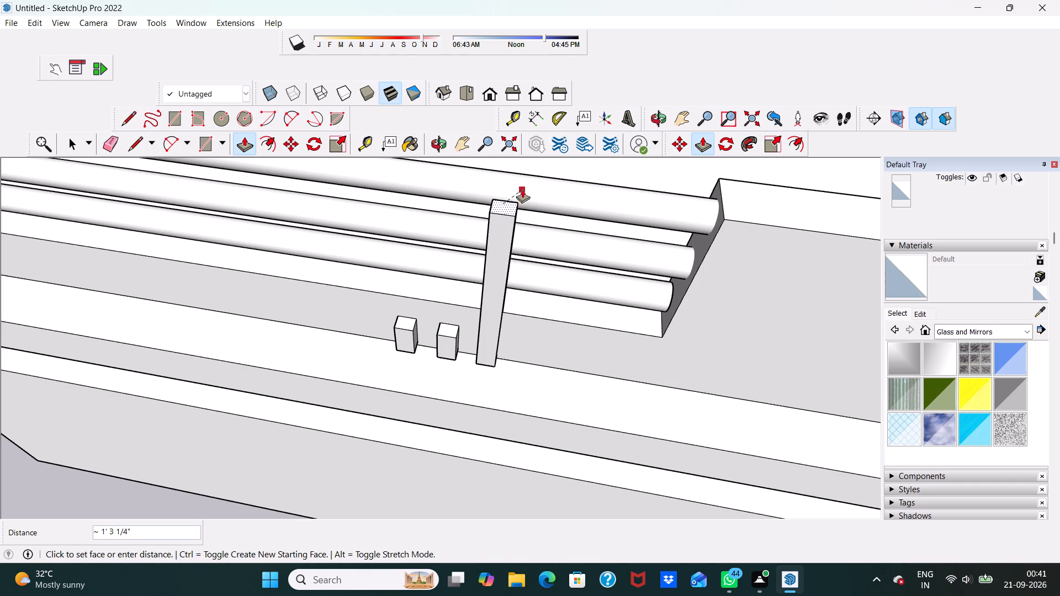
left_click_drag(522, 189, 524, 179)
Extend the middle block's top face up to the parapet opening's lower edge, with a final pull of about 5 1/2".
middle_click_drag(481, 253, 528, 156)
scroll(426, 264, "down", 2)
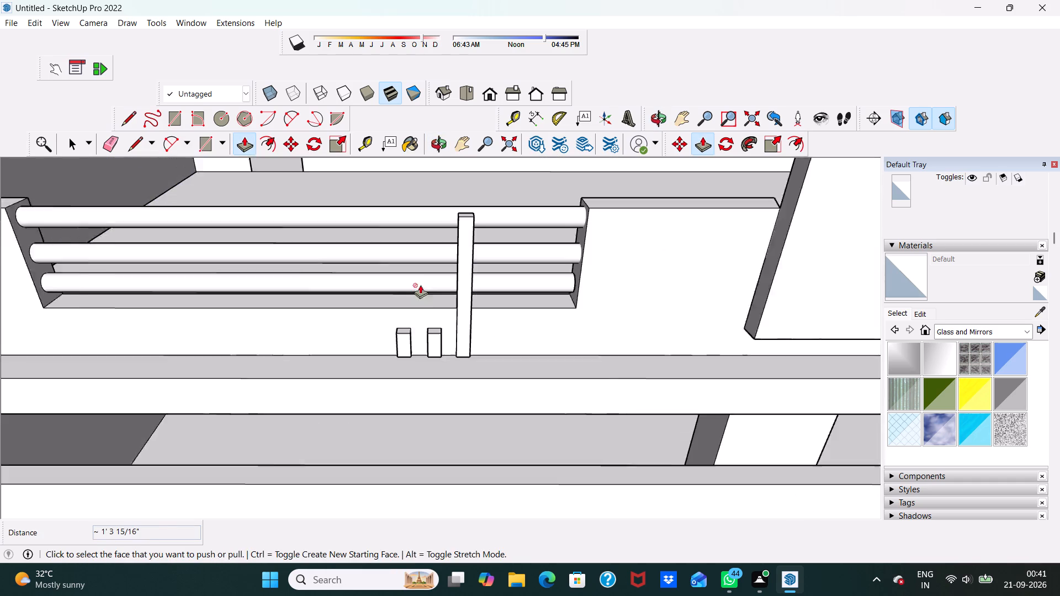
scroll(420, 285, "down", 3)
middle_click_drag(438, 302, 468, 249)
scroll(450, 338, "up", 6)
scroll(415, 291, "up", 7)
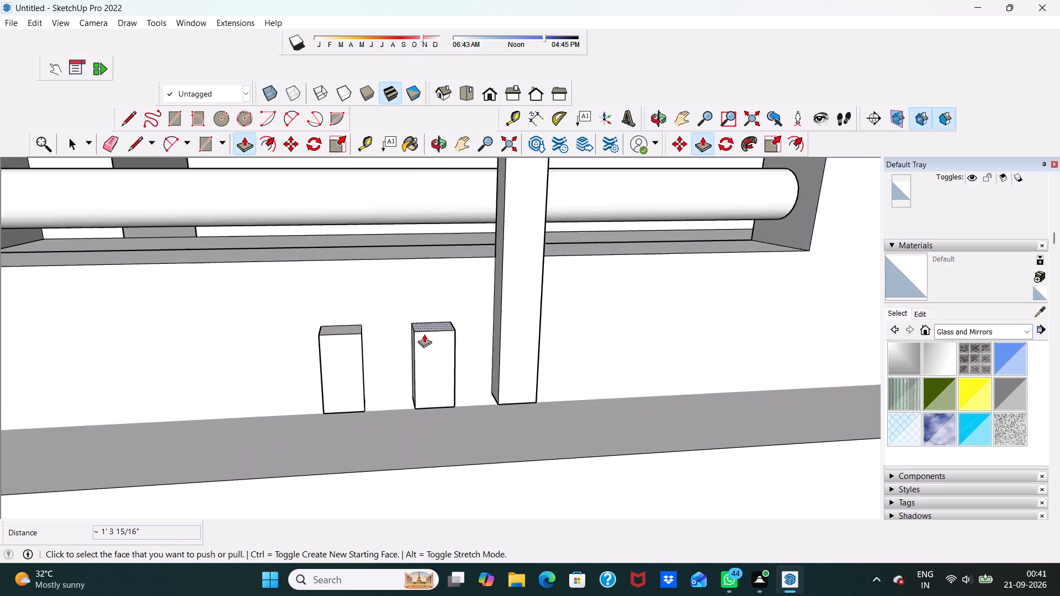
scroll(424, 334, "up", 4)
left_click_drag(424, 321, 424, 309)
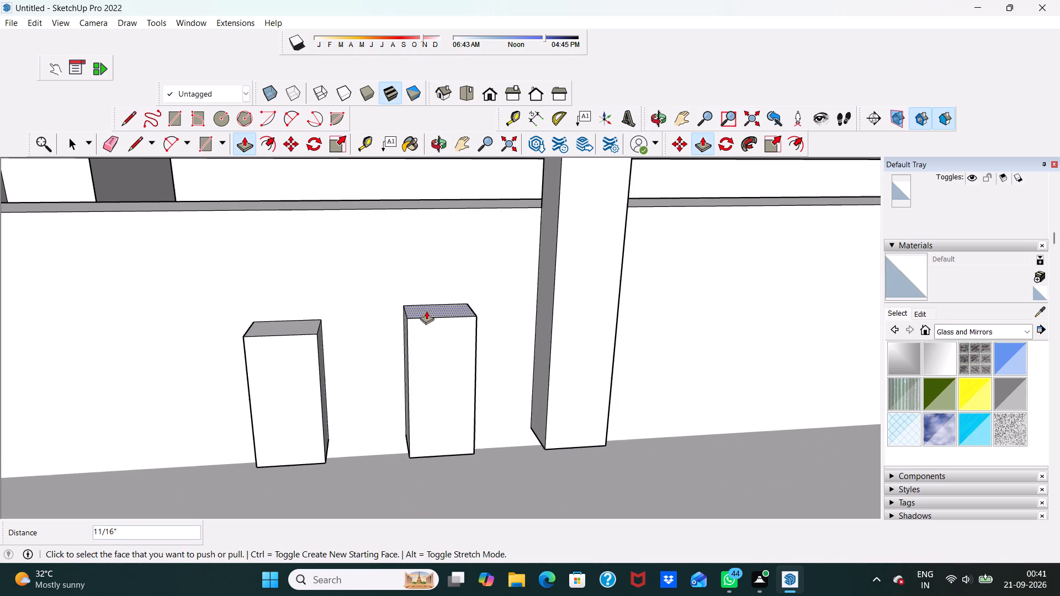
left_click_drag(426, 308, 453, 153)
Raise the middle post's top face 1' 1 1/16" further, past the bottom rail.
scroll(434, 212, "down", 6)
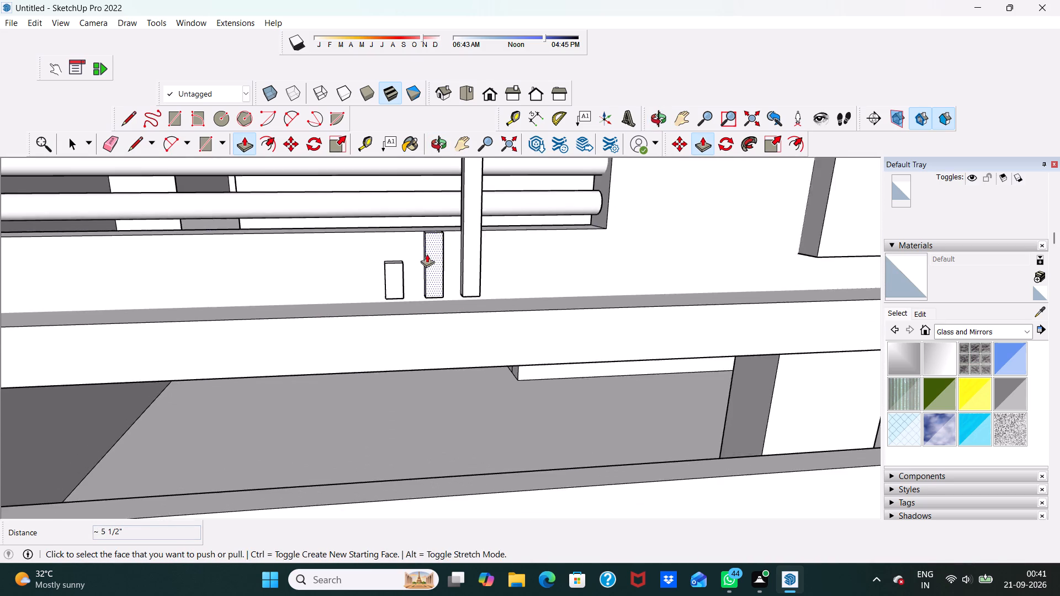
middle_click_drag(427, 254, 384, 354)
scroll(417, 237, "up", 5)
left_click_drag(439, 264, 451, 164)
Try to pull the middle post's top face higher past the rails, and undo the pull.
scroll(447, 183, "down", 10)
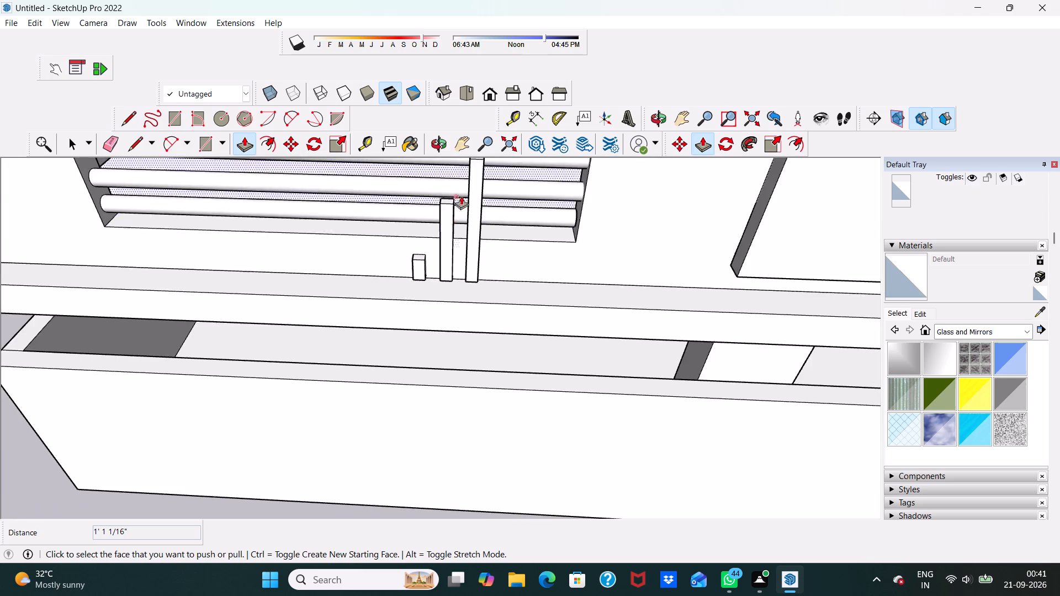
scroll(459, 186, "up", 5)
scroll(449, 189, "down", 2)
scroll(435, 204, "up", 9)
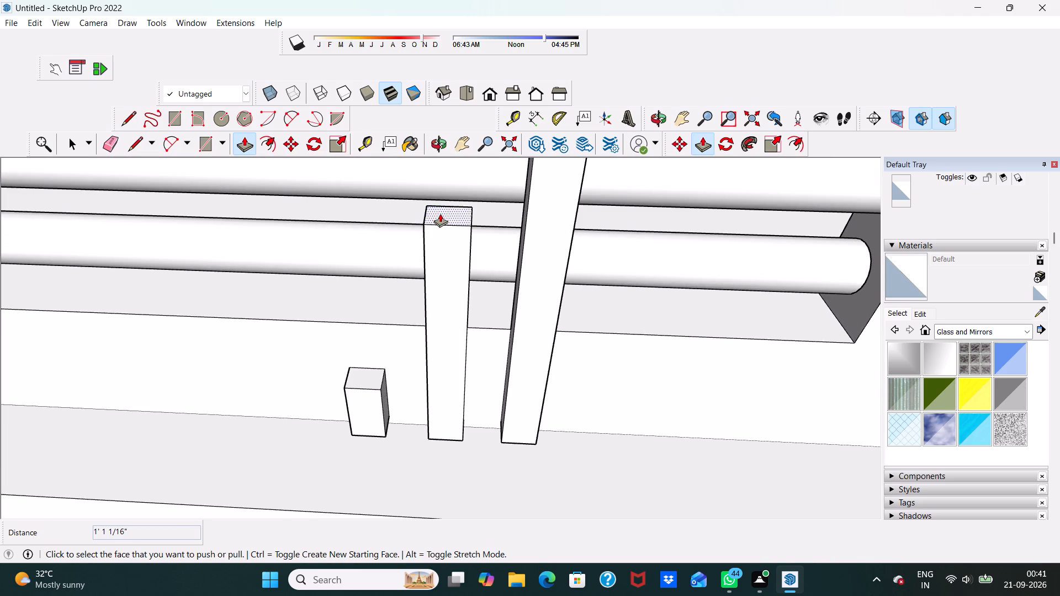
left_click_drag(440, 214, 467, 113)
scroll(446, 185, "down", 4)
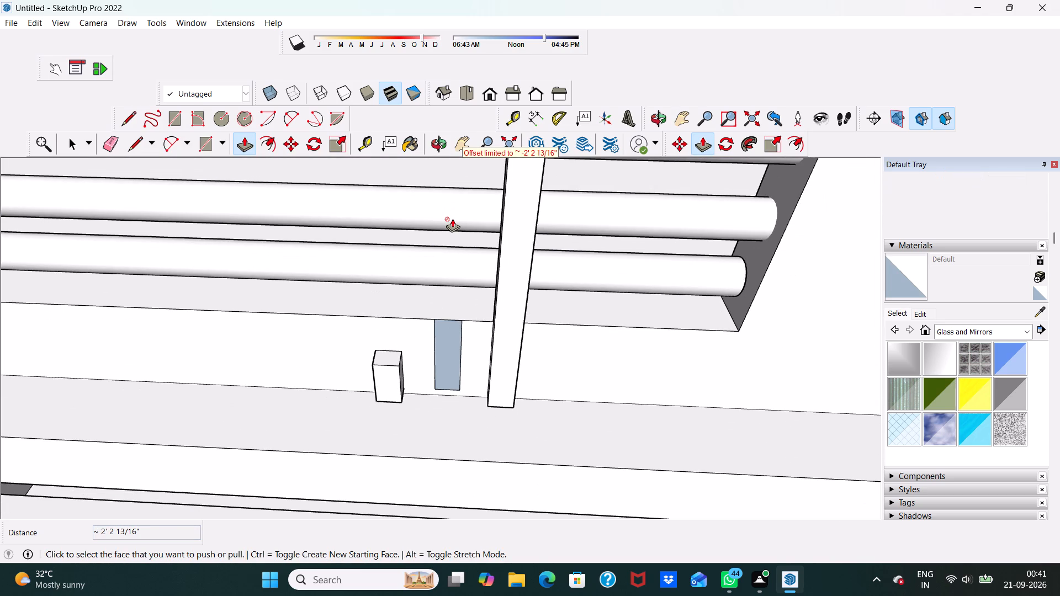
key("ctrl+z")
Raise the middle post's top face to the top rail in two pulls, about 11 9/16" and 2 5/8".
scroll(454, 238, "up", 3)
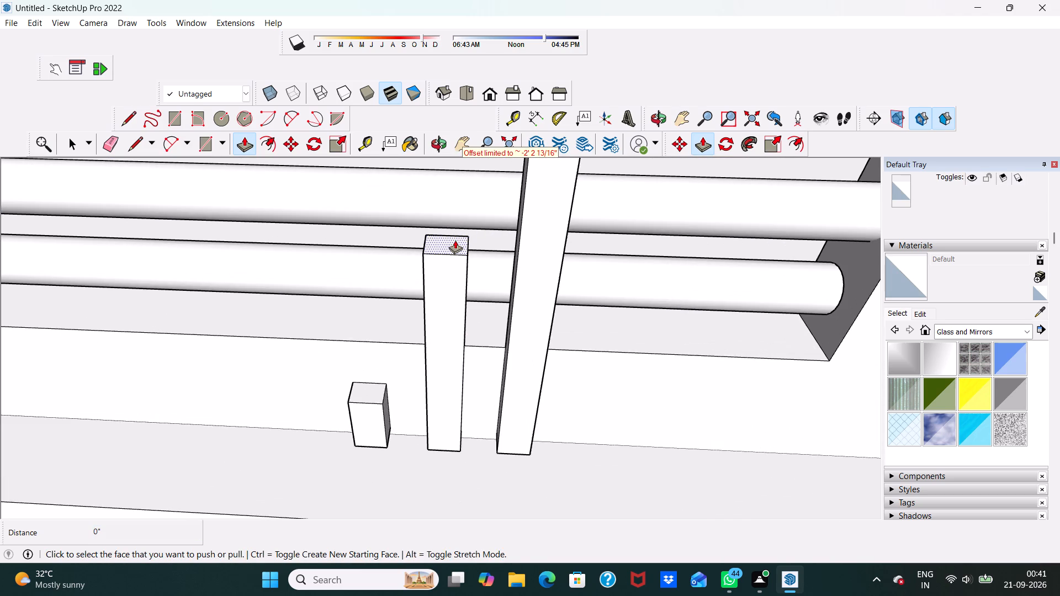
scroll(455, 240, "down", 10)
scroll(447, 225, "up", 6)
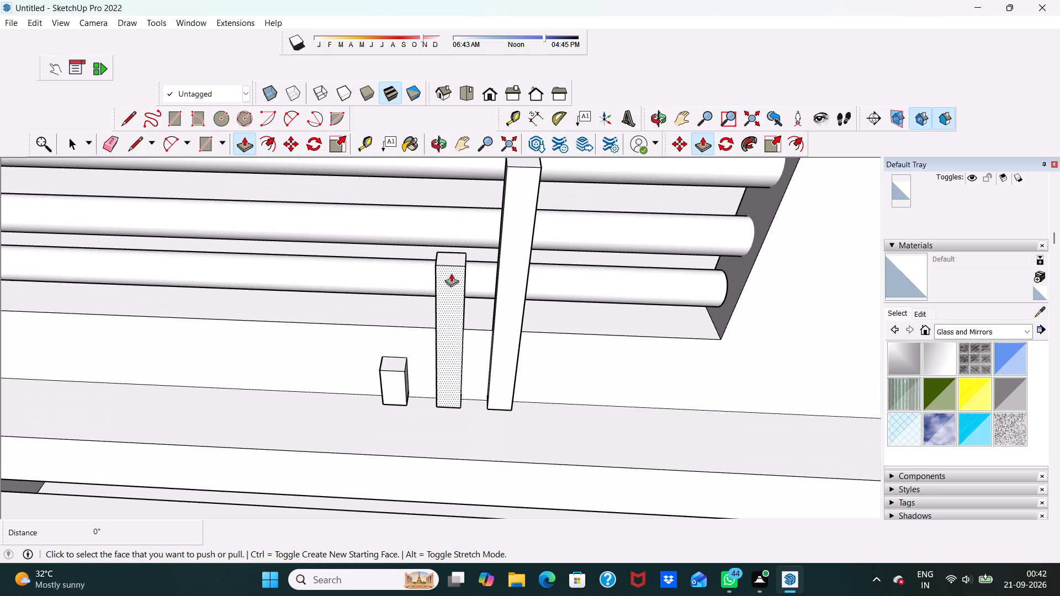
left_click_drag(451, 257, 470, 162)
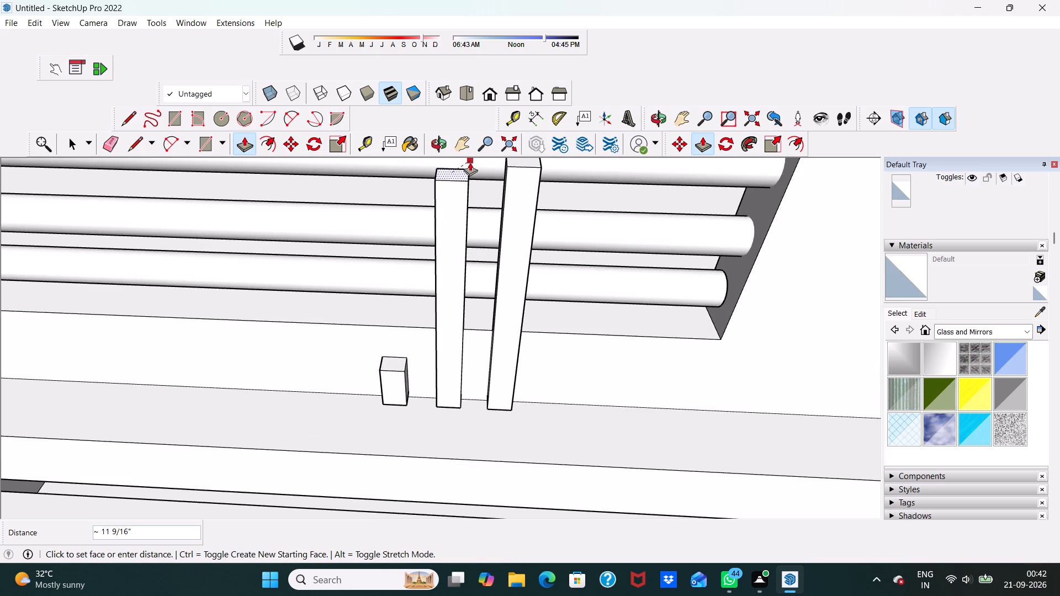
left_click_drag(470, 162, 471, 161)
scroll(465, 163, "down", 5)
middle_click_drag(461, 164, 462, 227)
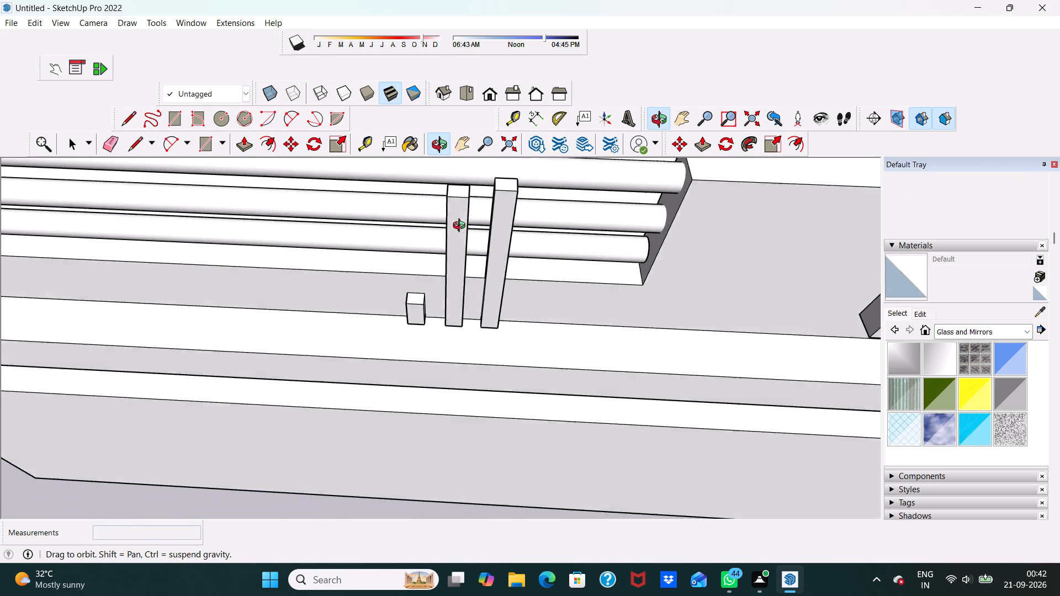
middle_click_drag(462, 227, 461, 235)
left_click_drag(461, 189, 462, 178)
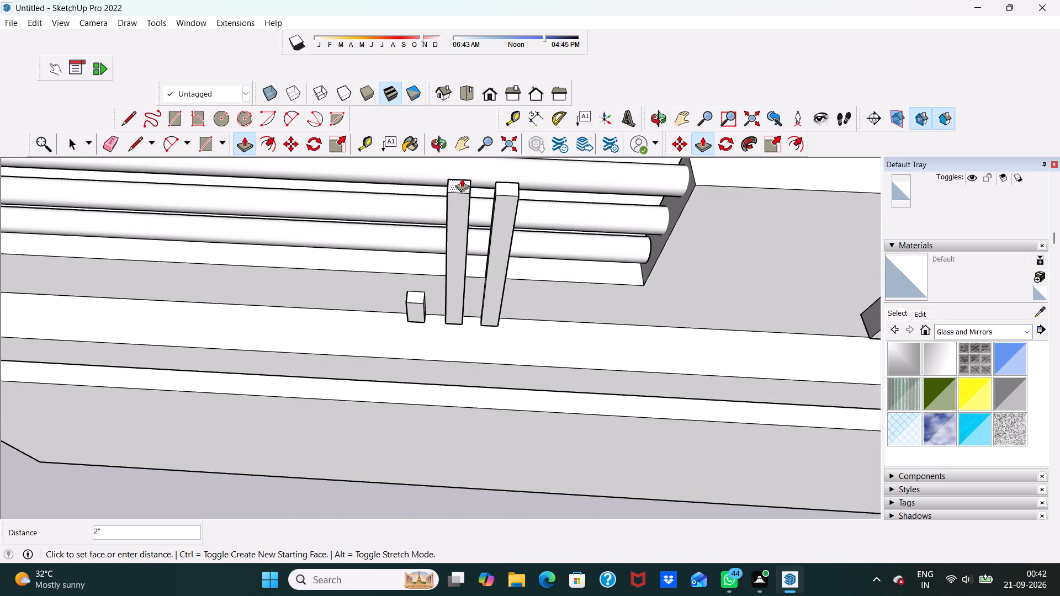
left_click_drag(462, 178, 462, 177)
Extend the remaining short block's top face about 6 3/16" up to the parapet opening's lower edge.
scroll(459, 180, "down", 7)
middle_click_drag(459, 194, 476, 113)
scroll(471, 269, "up", 5)
scroll(410, 281, "up", 2)
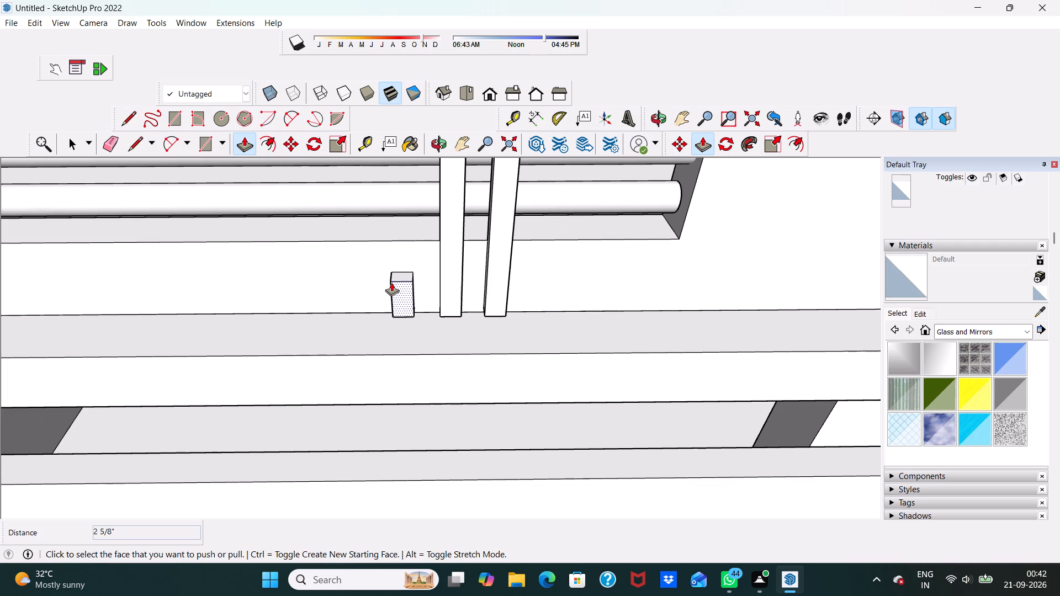
scroll(404, 264, "up", 4)
left_click_drag(406, 279, 406, 176)
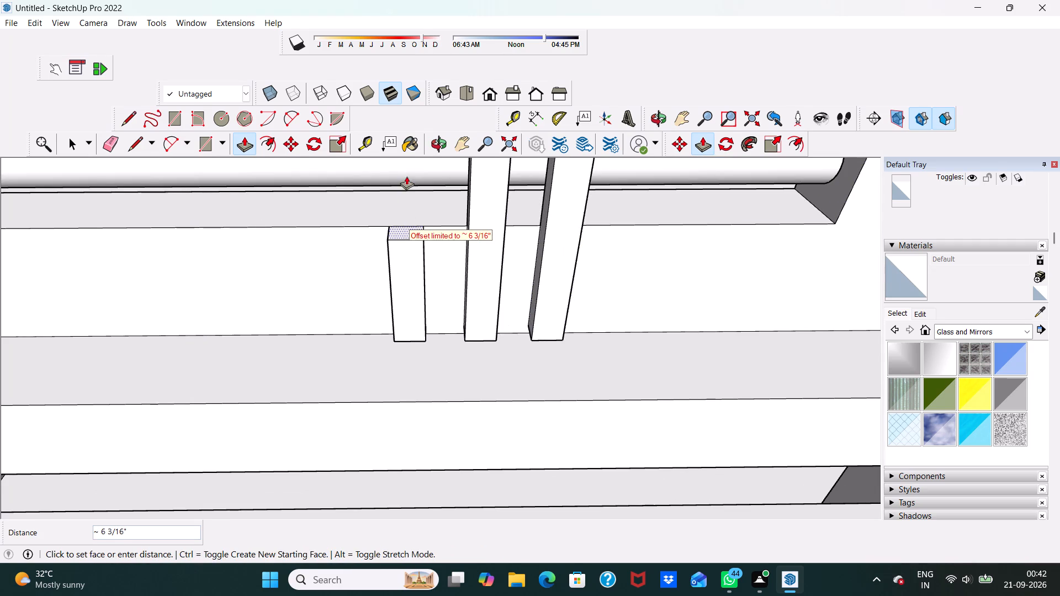
left_click_drag(406, 176, 406, 175)
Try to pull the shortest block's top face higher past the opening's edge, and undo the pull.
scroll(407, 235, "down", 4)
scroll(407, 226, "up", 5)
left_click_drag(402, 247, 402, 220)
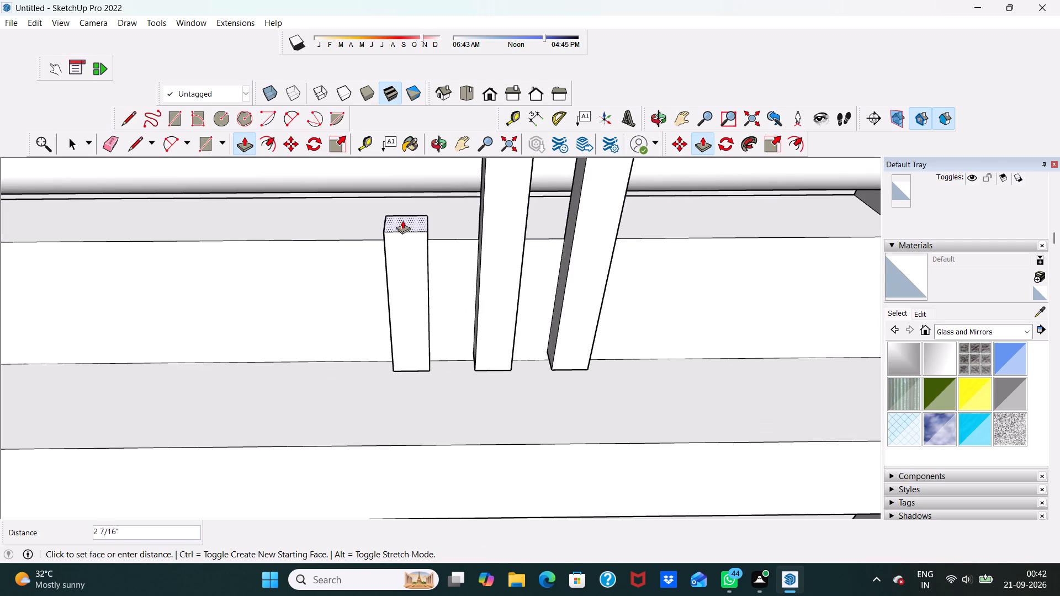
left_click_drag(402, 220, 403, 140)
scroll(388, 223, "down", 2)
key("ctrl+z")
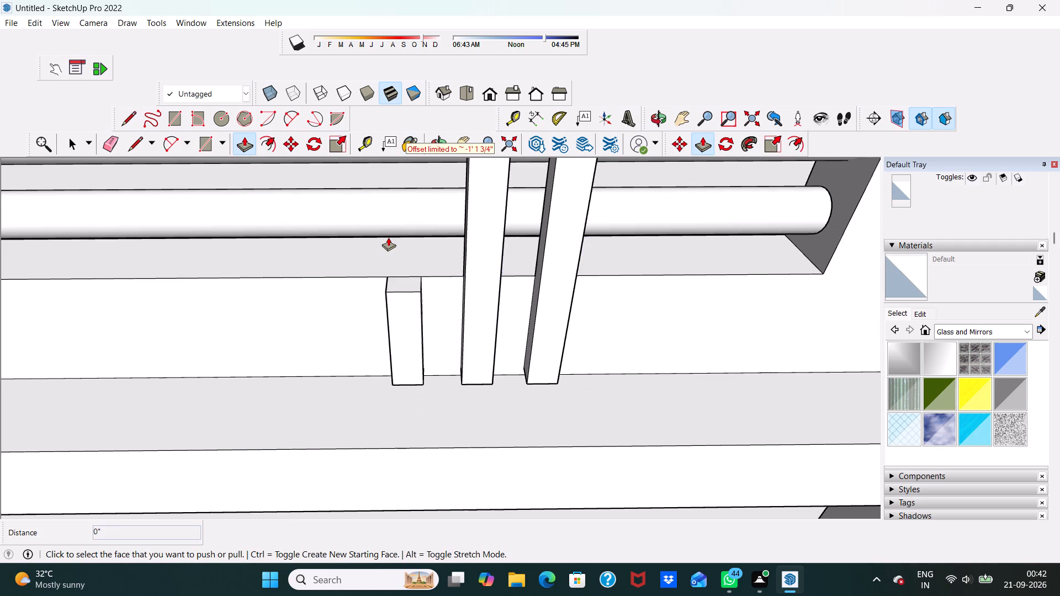
Raise the shortest block's top face to the top rail in two pulls, 11 1/8" and 1' 4 7/16".
scroll(390, 250, "down", 4)
scroll(395, 268, "up", 5)
left_click_drag(400, 281, 400, 243)
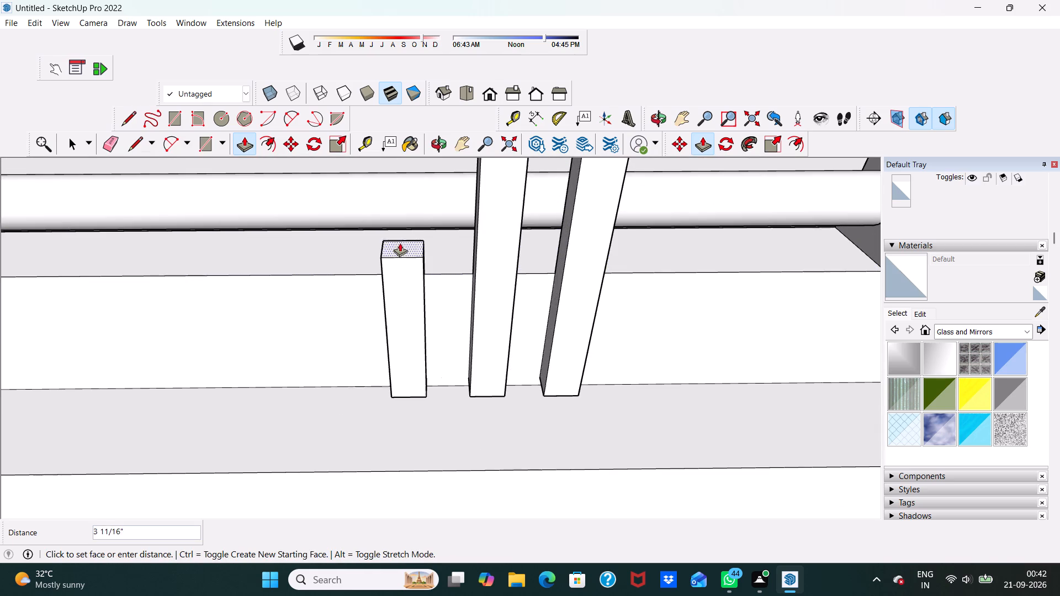
left_click_drag(400, 243, 401, 168)
scroll(399, 223, "down", 12)
scroll(422, 176, "up", 7)
scroll(417, 232, "down", 1)
scroll(417, 232, "up", 2)
scroll(417, 232, "down", 9)
scroll(375, 342, "up", 1)
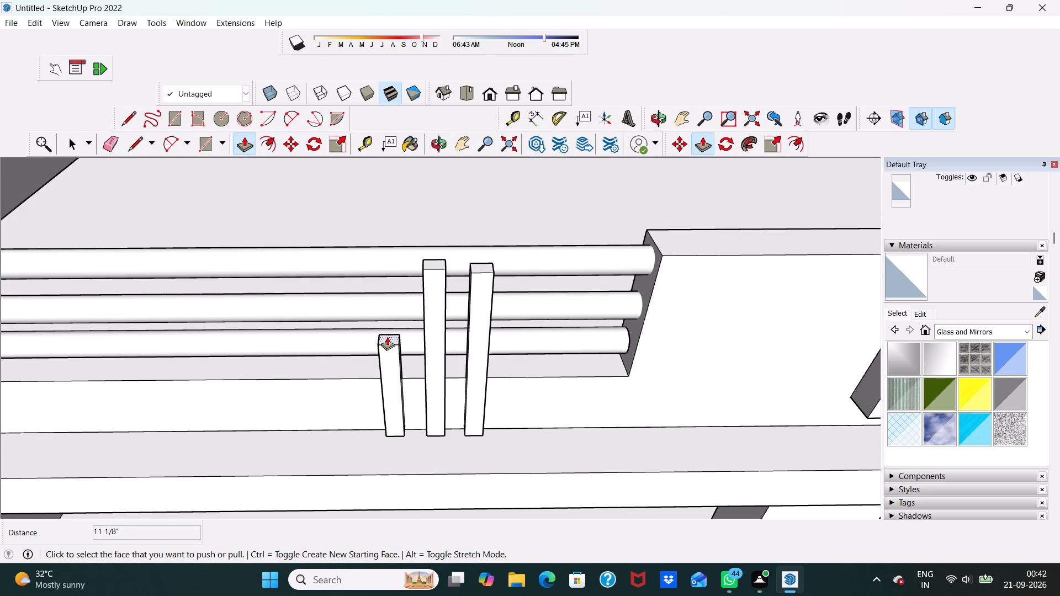
left_click_drag(387, 337, 389, 260)
Raise the middle post's top face another 9/16" at the top rail.
scroll(390, 262, "down", 4)
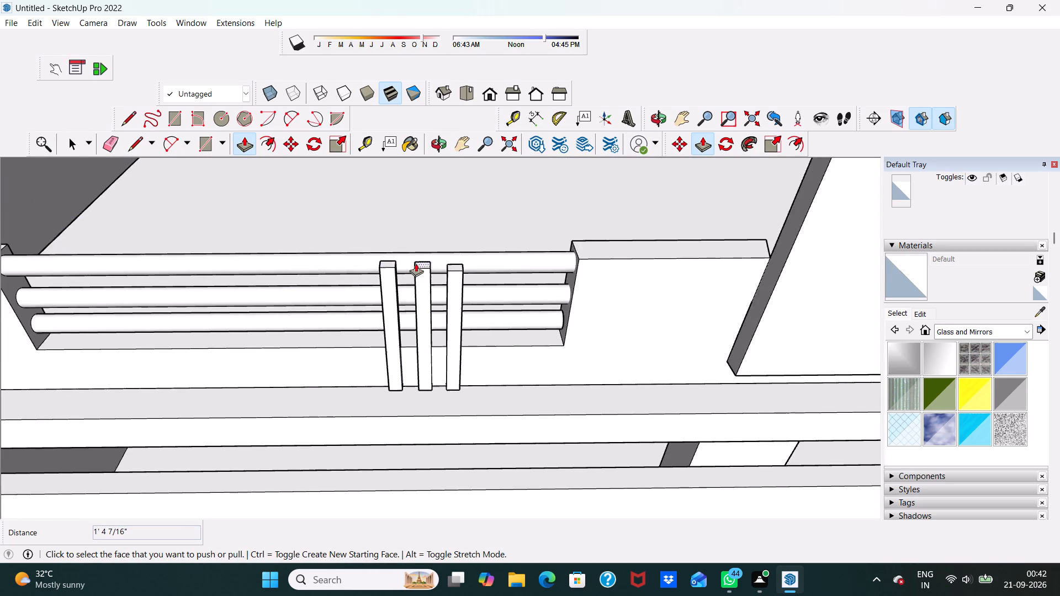
scroll(421, 263, "up", 5)
left_click(426, 263)
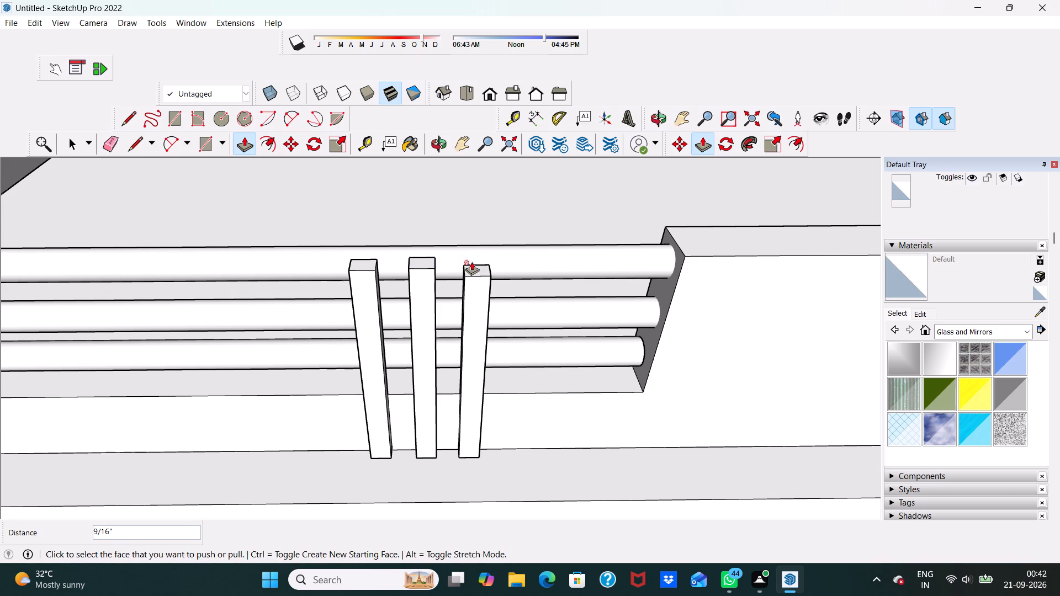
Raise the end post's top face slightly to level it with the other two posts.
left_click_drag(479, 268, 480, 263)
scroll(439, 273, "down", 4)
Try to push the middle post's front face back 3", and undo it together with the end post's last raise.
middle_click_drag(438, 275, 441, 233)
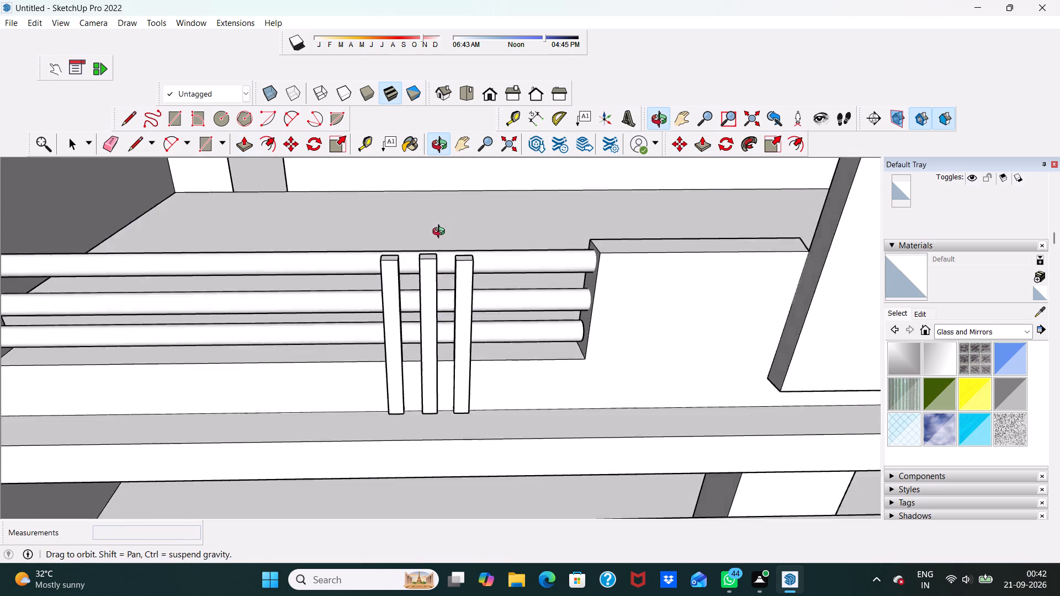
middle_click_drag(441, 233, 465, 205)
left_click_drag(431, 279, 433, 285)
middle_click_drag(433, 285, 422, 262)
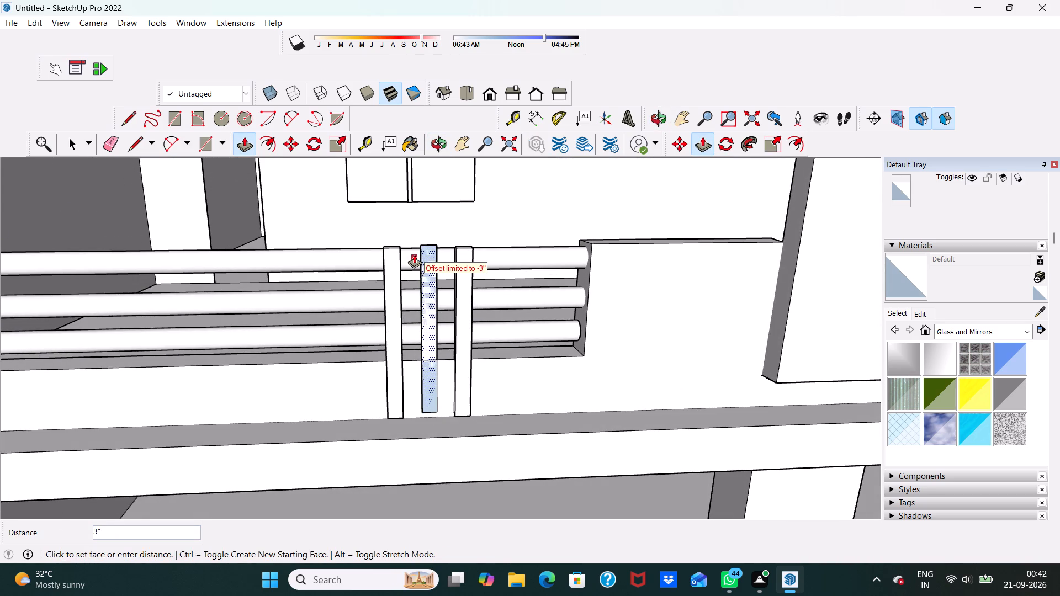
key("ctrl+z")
Level the balcony post tops by raising the middle post 1/4" and the end post in three small pulls, the last one 7/16".
scroll(446, 219, "up", 4)
scroll(522, 273, "up", 2)
scroll(437, 222, "down", 8)
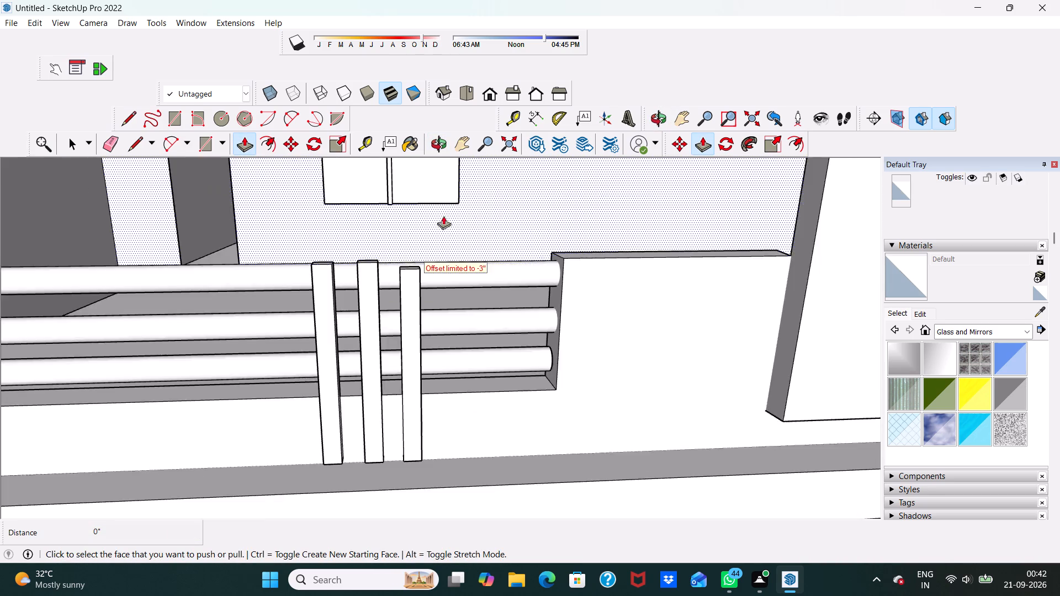
scroll(443, 216, "down", 4)
middle_click_drag(435, 244, 423, 296)
scroll(398, 275, "up", 9)
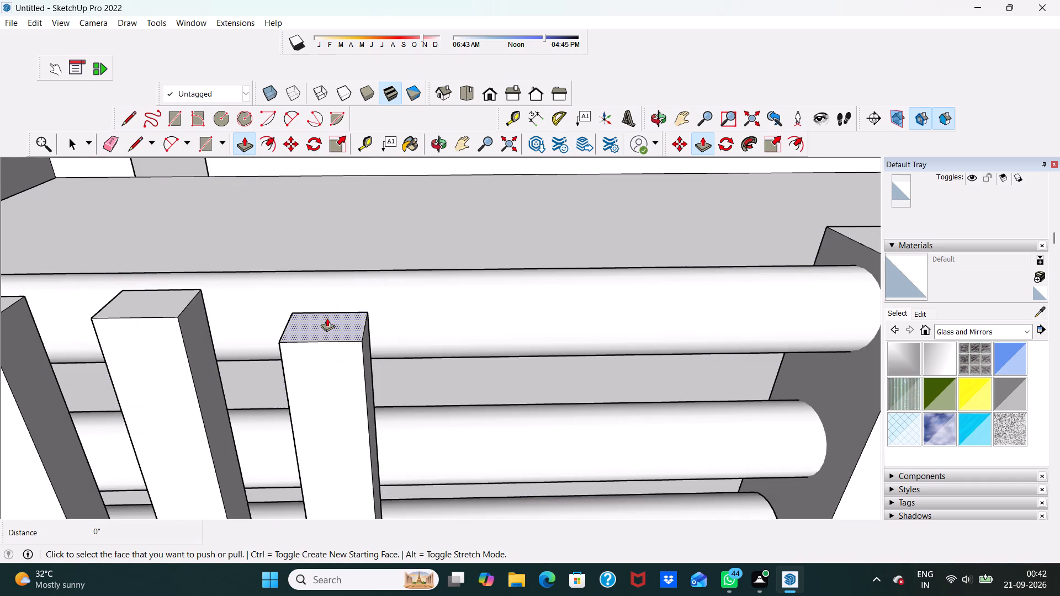
left_click_drag(325, 324, 326, 311)
left_click_drag(316, 316, 316, 308)
left_click_drag(150, 304, 152, 299)
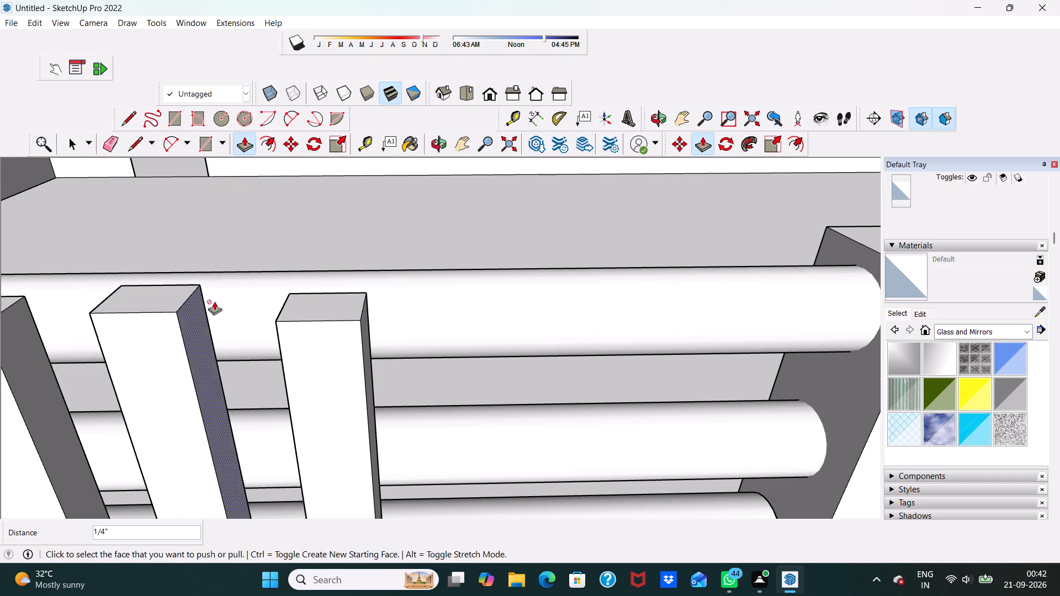
left_click_drag(303, 302, 305, 292)
Widen the end post by pulling its outer side face 2 1/16".
scroll(26, 279, "down", 11)
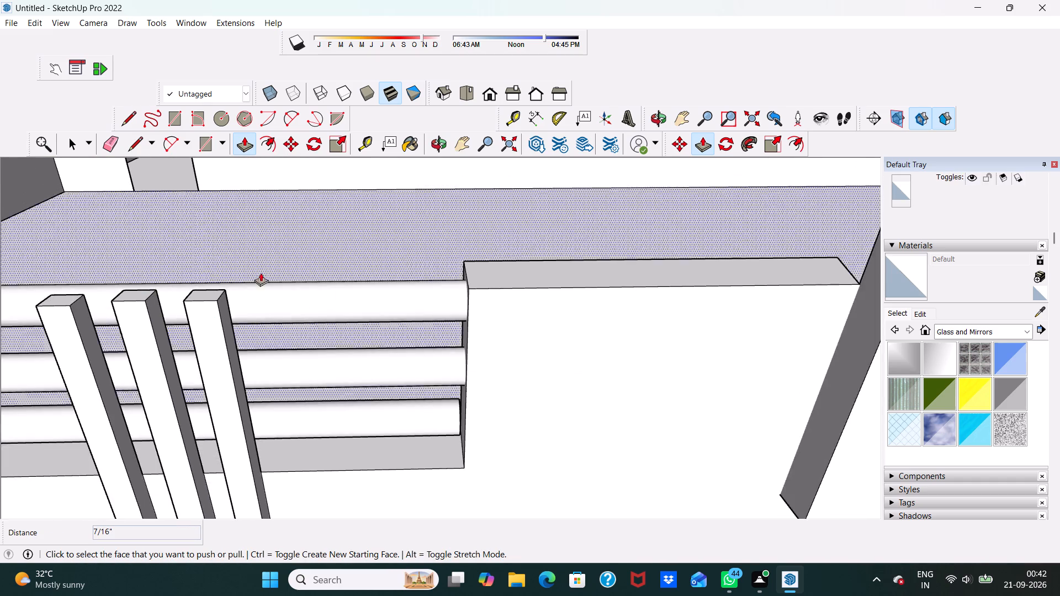
scroll(261, 273, "down", 8)
middle_click_drag(211, 321, 331, 297)
scroll(304, 308, "up", 5)
scroll(198, 332, "down", 11)
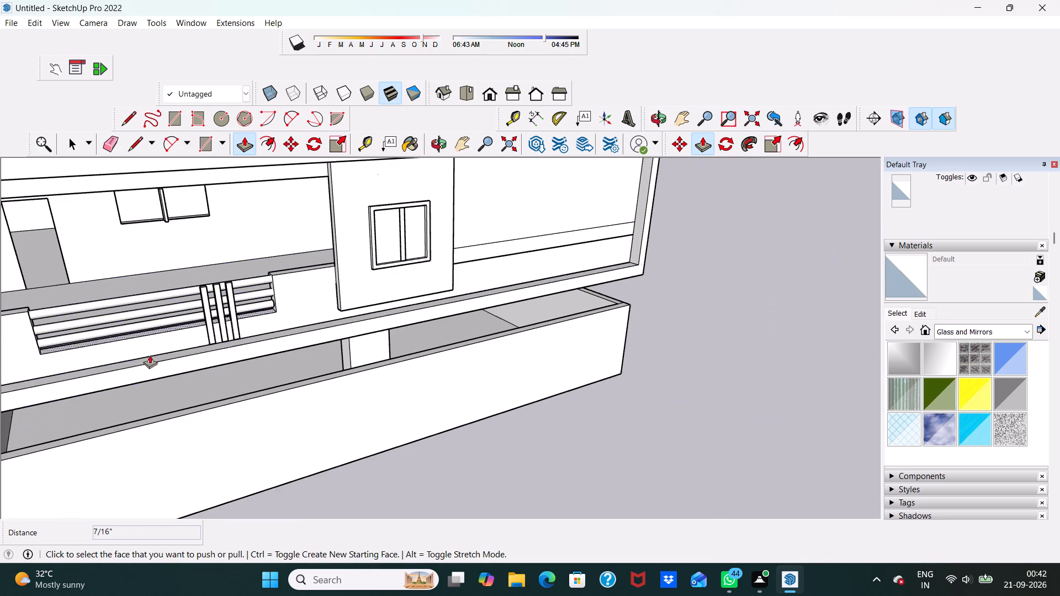
middle_click_drag(238, 295, 67, 291)
scroll(392, 200, "up", 5)
middle_click_drag(243, 291, 169, 277)
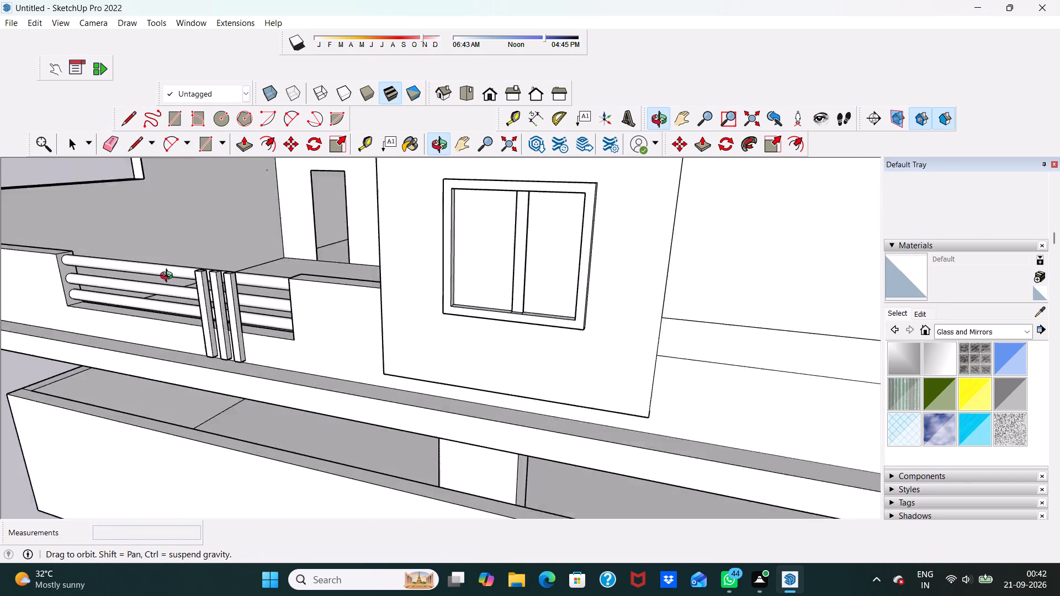
middle_click_drag(169, 277, 177, 296)
scroll(247, 280, "up", 11)
left_click_drag(242, 302, 252, 306)
Widen the middle post by pulling its side face facing the end post out 1".
scroll(176, 301, "down", 3)
middle_click_drag(179, 300, 245, 282)
scroll(122, 302, "up", 8)
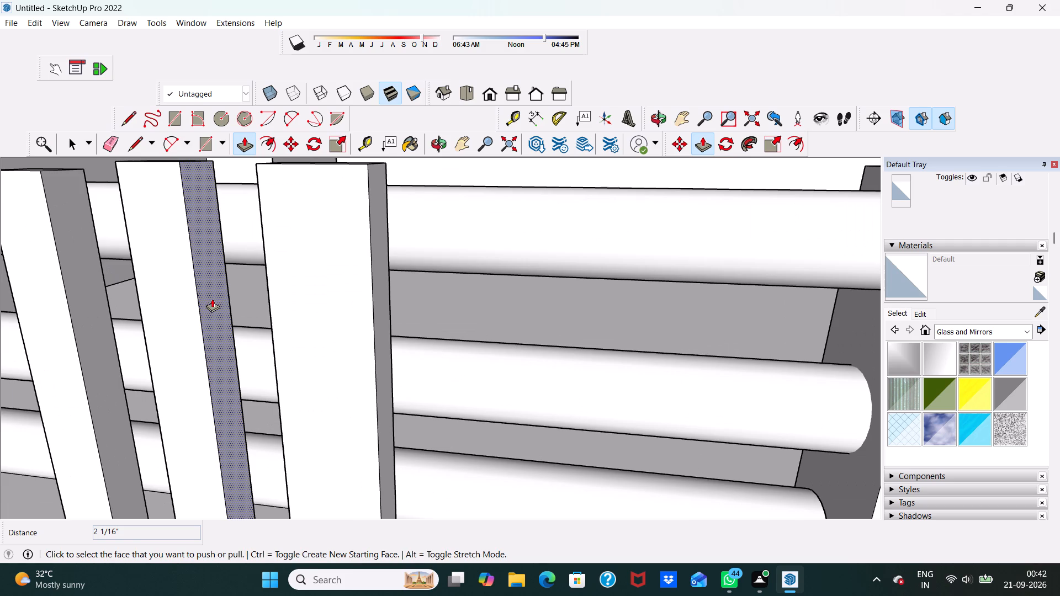
left_click_drag(212, 299, 227, 299)
scroll(78, 282, "down", 4)
scroll(81, 278, "up", 3)
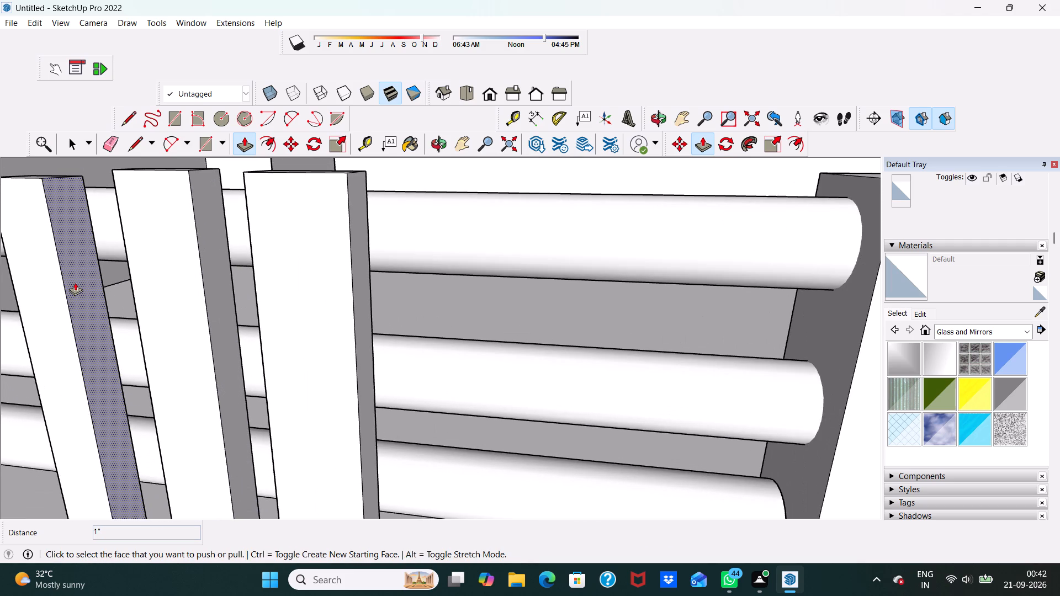
Widen the remaining outer post by pulling its outer side face 11/16".
scroll(30, 274, "down", 10)
middle_click_drag(60, 281, 225, 237)
scroll(221, 234, "up", 1)
scroll(156, 230, "down", 2)
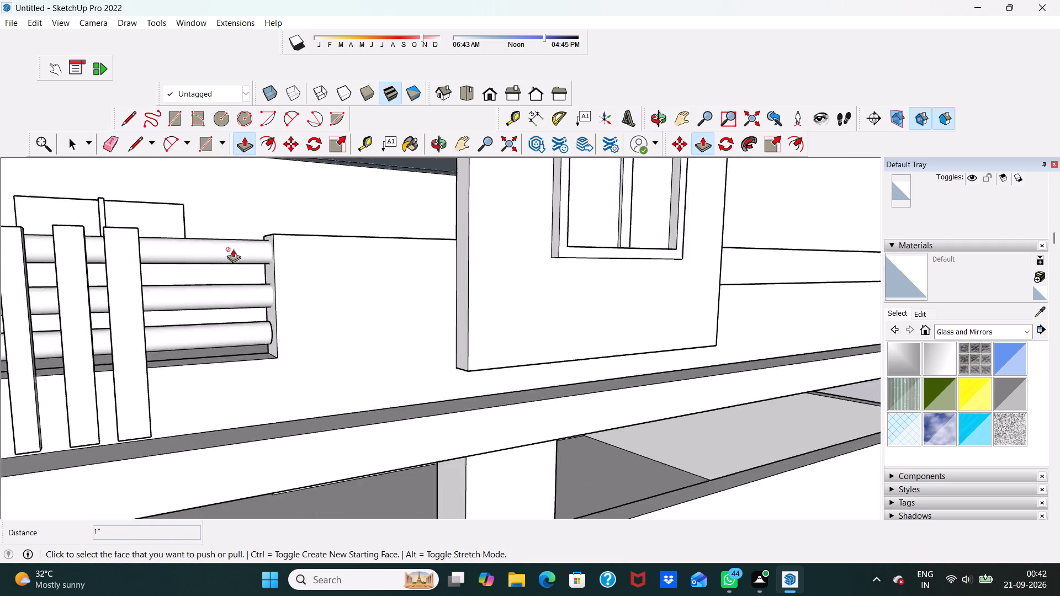
scroll(233, 249, "down", 7)
scroll(19, 286, "up", 3)
scroll(19, 286, "down", 3)
middle_click_drag(19, 286, 167, 285)
scroll(115, 274, "up", 3)
left_click_drag(75, 275, 69, 280)
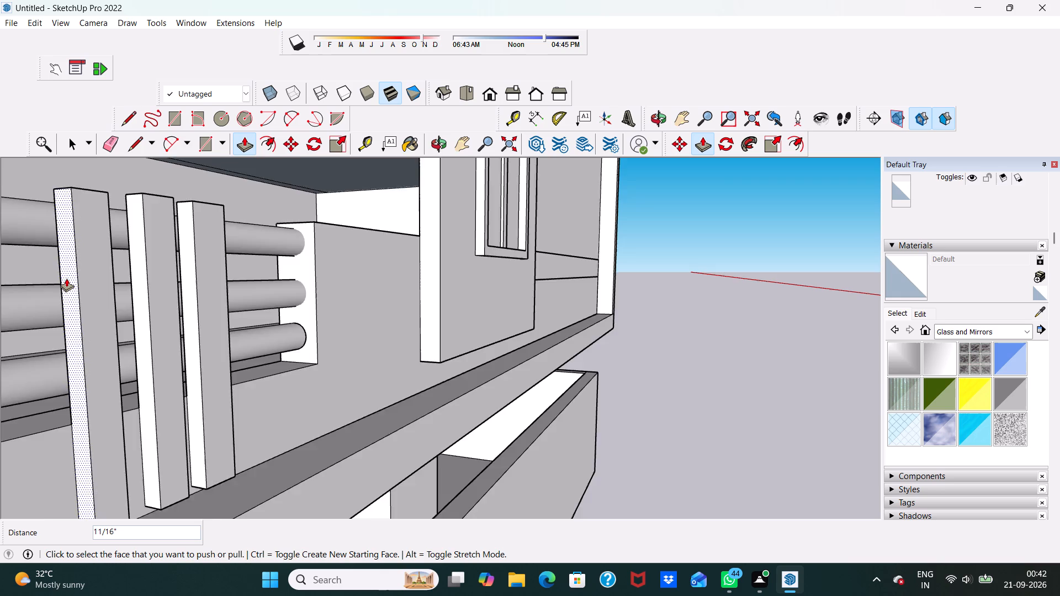
scroll(66, 278, "down", 9)
key("space")
Examine the widened posts and the whole front elevation from several angles and distances.
scroll(217, 273, "down", 6)
middle_click_drag(182, 285, 173, 296)
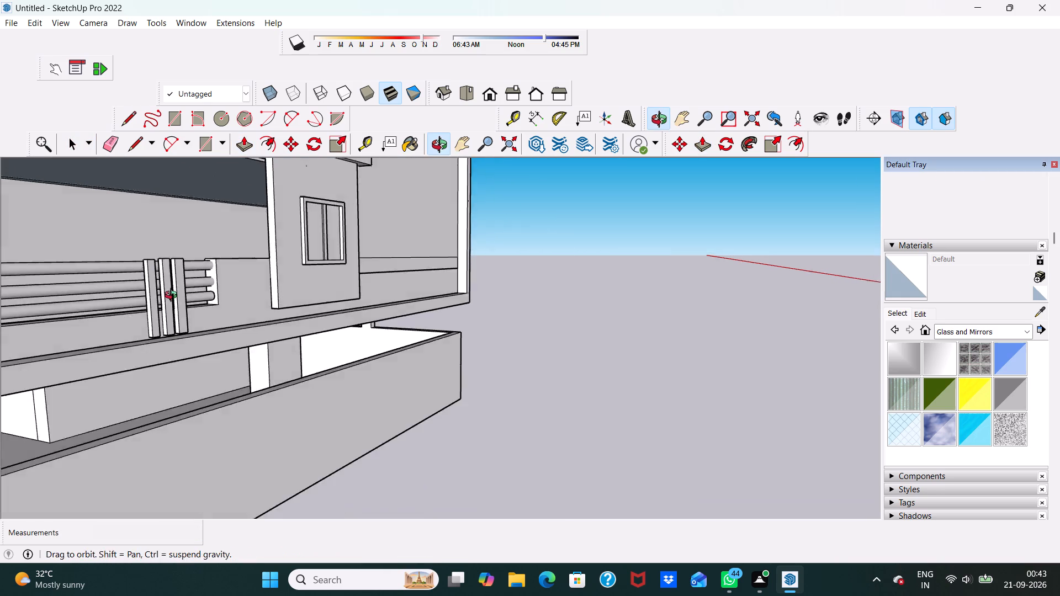
middle_click_drag(173, 296, 0, 334)
scroll(0, 335, "down", 1)
scroll(46, 295, "down", 6)
middle_click_drag(225, 305, 174, 233)
scroll(197, 207, "up", 3)
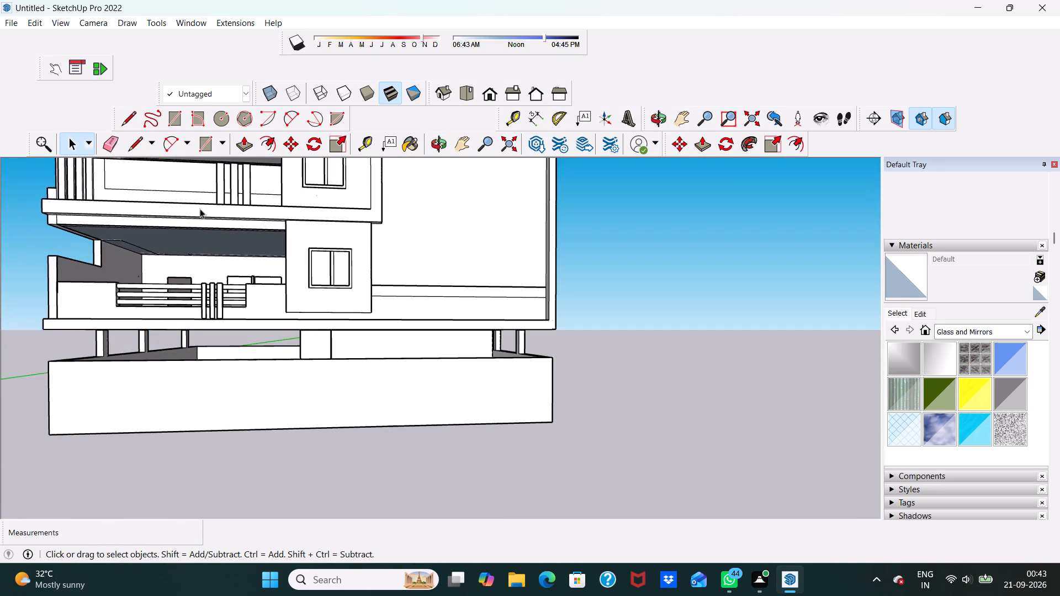
scroll(192, 230, "down", 5)
middle_click_drag(199, 256, 263, 231)
scroll(261, 229, "up", 5)
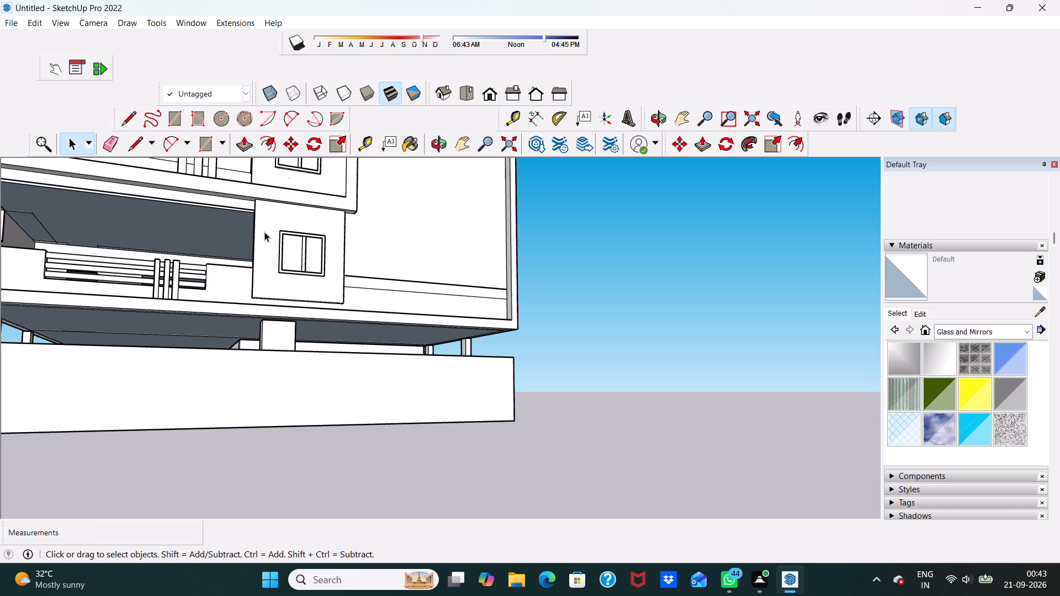
scroll(259, 238, "down", 4)
middle_click_drag(200, 270, 206, 292)
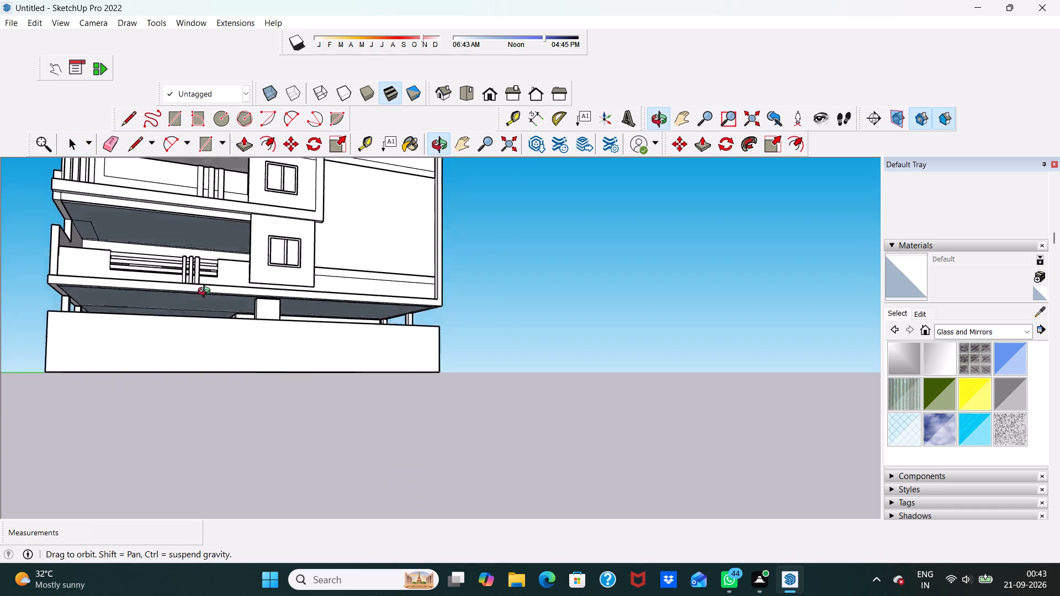
middle_click_drag(206, 292, 134, 371)
scroll(185, 300, "up", 5)
scroll(180, 280, "down", 1)
middle_click_drag(181, 280, 145, 226)
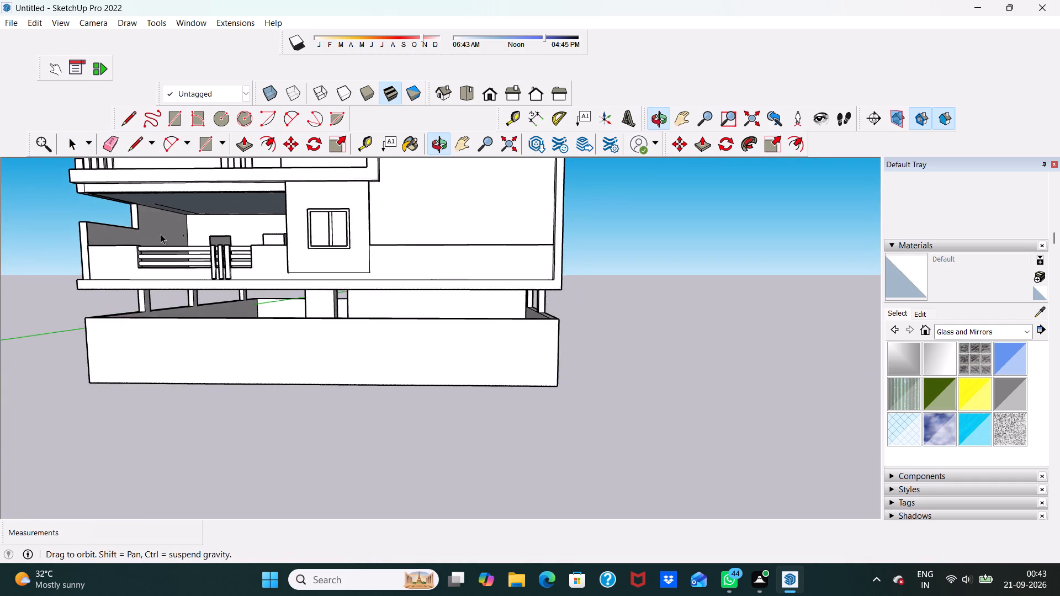
scroll(185, 251, "up", 3)
scroll(252, 210, "down", 4)
middle_click_drag(293, 224, 314, 198)
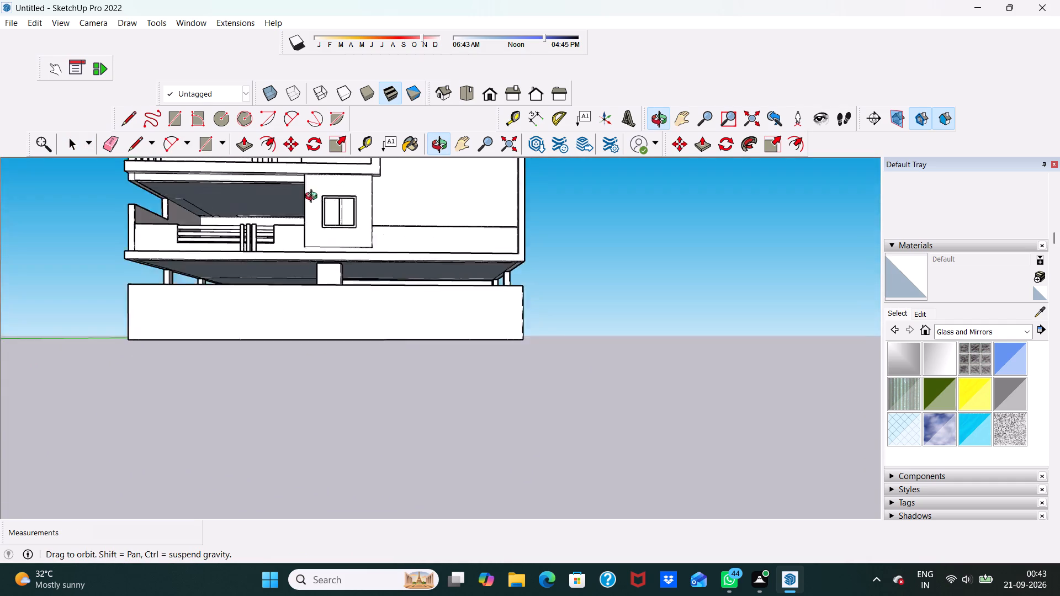
middle_click_drag(314, 198, 333, 236)
scroll(351, 240, "down", 5)
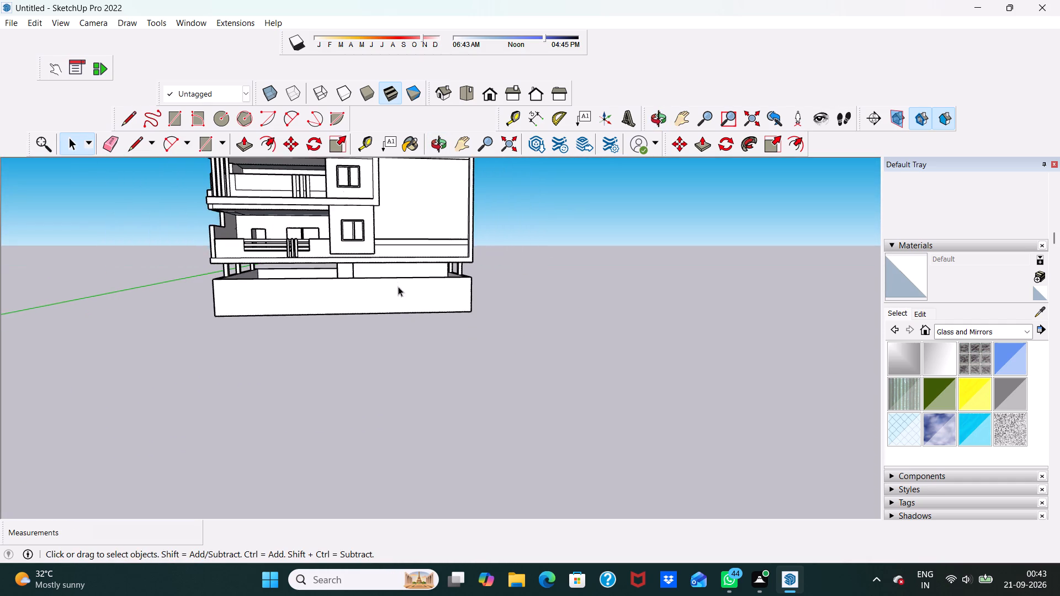
scroll(436, 381, "down", 6)
middle_click_drag(407, 283, 364, 324)
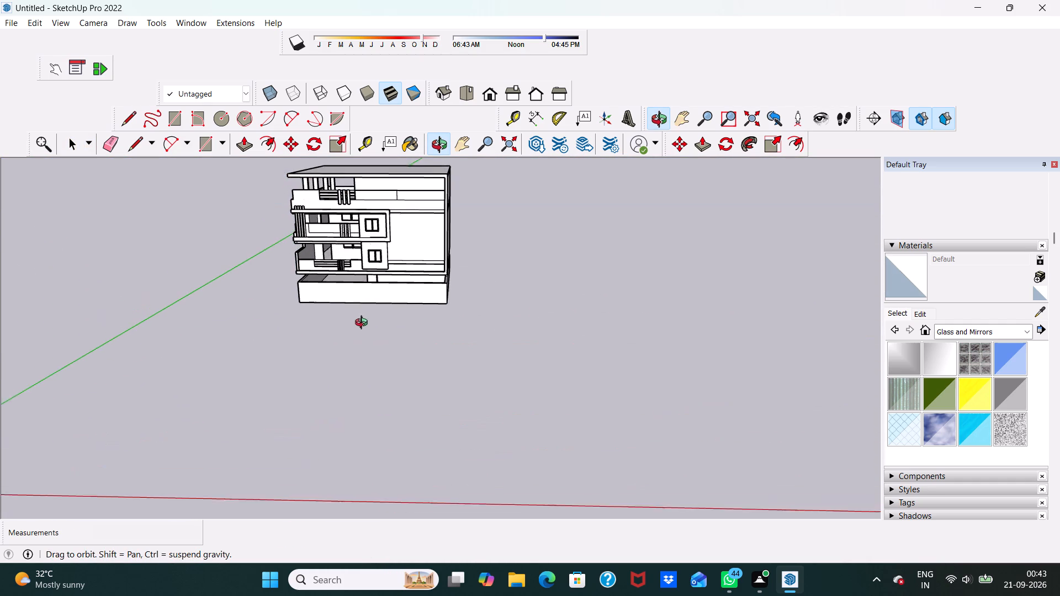
middle_click_drag(364, 324, 362, 321)
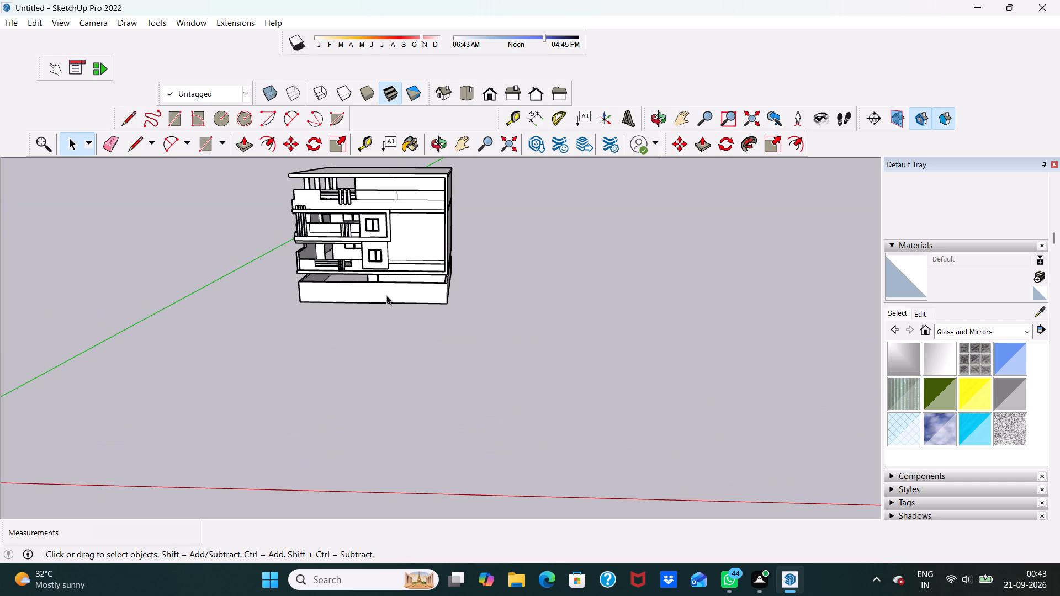
scroll(420, 185, "up", 6)
middle_click_drag(404, 197, 414, 167)
middle_click_drag(405, 180, 346, 212)
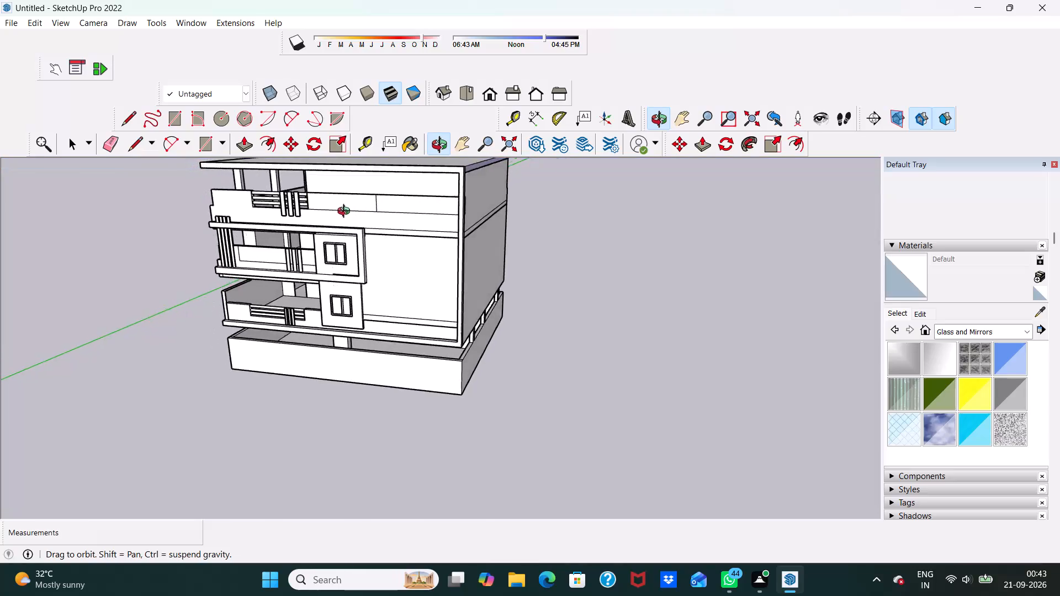
middle_click_drag(346, 212, 415, 189)
scroll(415, 189, "up", 4)
middle_click_drag(190, 392, 245, 312)
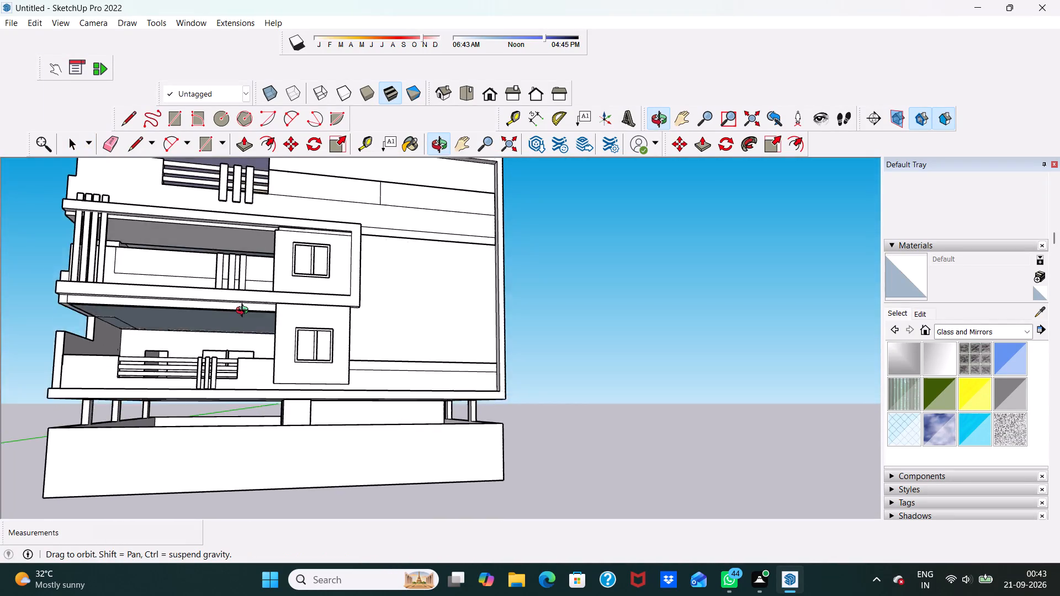
middle_click_drag(245, 312, 236, 353)
scroll(236, 353, "up", 9)
scroll(245, 314, "down", 6)
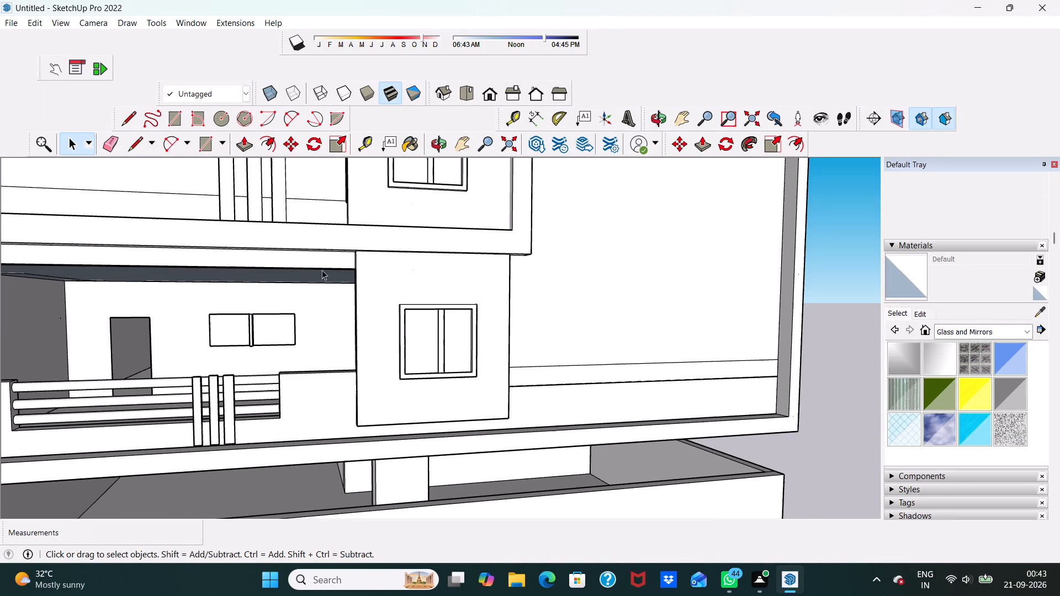
Erase the leftover edges across the top and along the end face of the middle balcony's parapet.
middle_click_drag(335, 204, 526, 268)
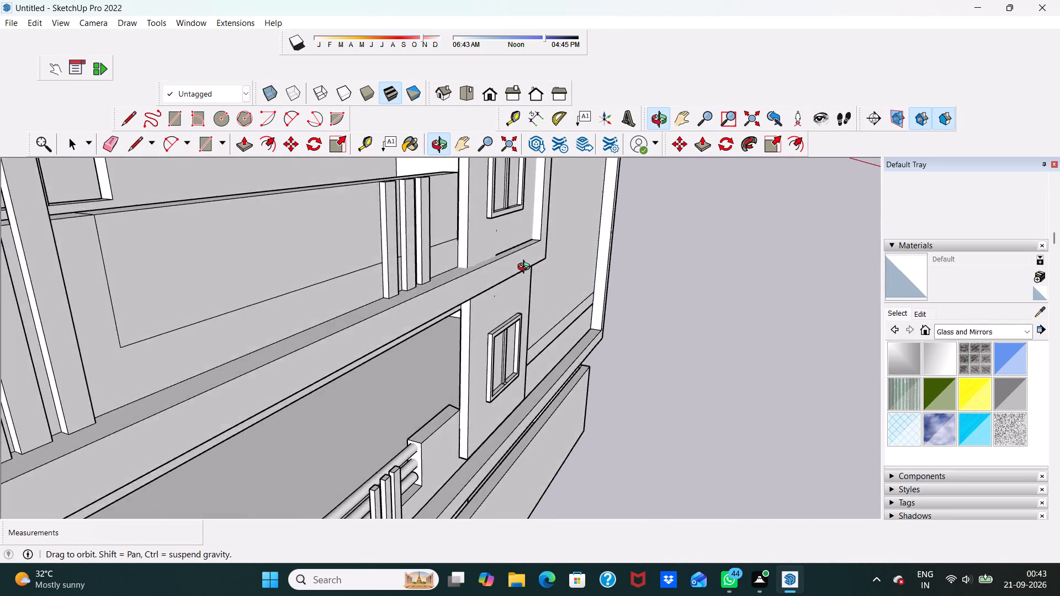
middle_click_drag(526, 268, 623, 273)
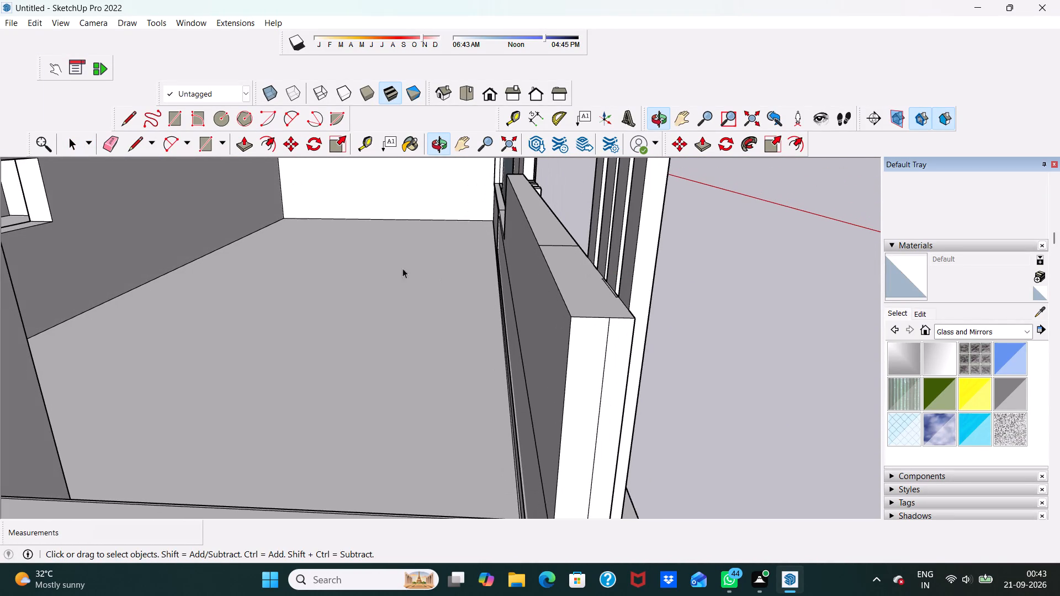
scroll(210, 211, "up", 1)
left_click(110, 146)
scroll(110, 146, "down", 7)
scroll(217, 188, "up", 1)
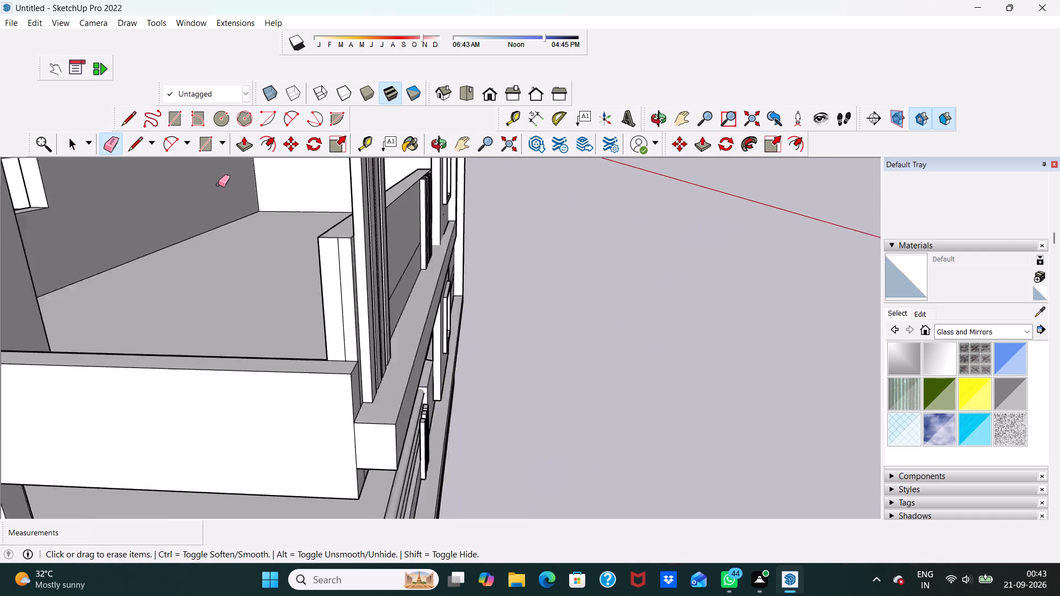
scroll(218, 184, "down", 3)
scroll(268, 211, "up", 4)
middle_click_drag(263, 205, 335, 235)
scroll(370, 249, "up", 3)
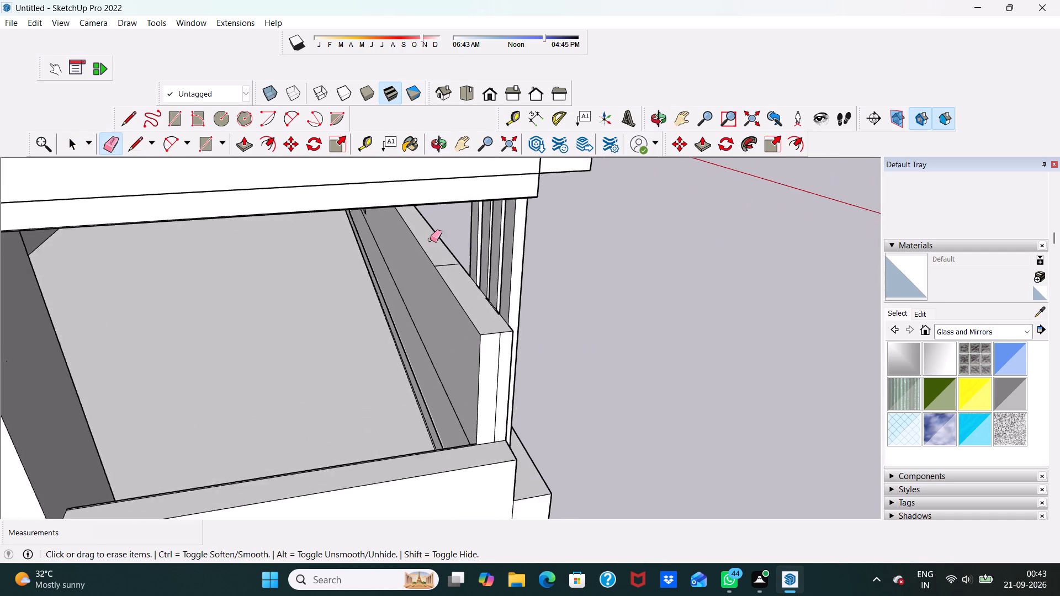
scroll(430, 240, "up", 2)
left_click(447, 273)
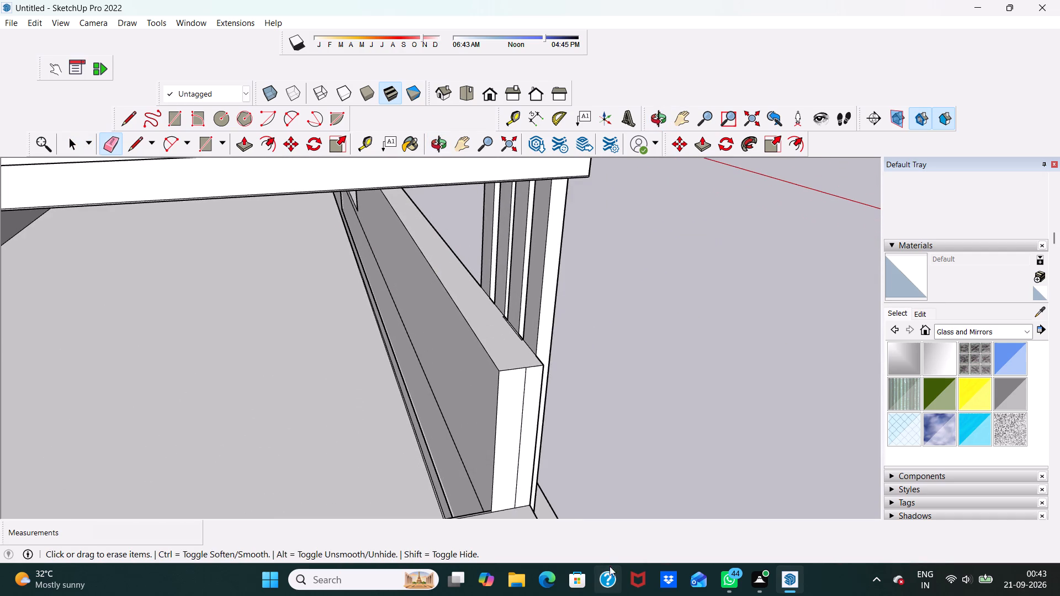
left_click(519, 454)
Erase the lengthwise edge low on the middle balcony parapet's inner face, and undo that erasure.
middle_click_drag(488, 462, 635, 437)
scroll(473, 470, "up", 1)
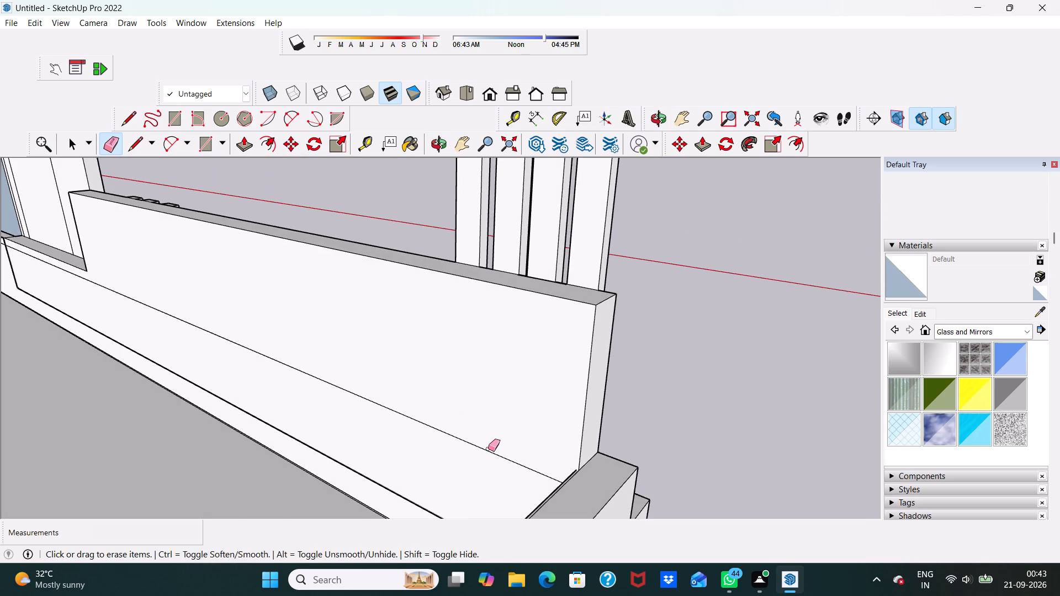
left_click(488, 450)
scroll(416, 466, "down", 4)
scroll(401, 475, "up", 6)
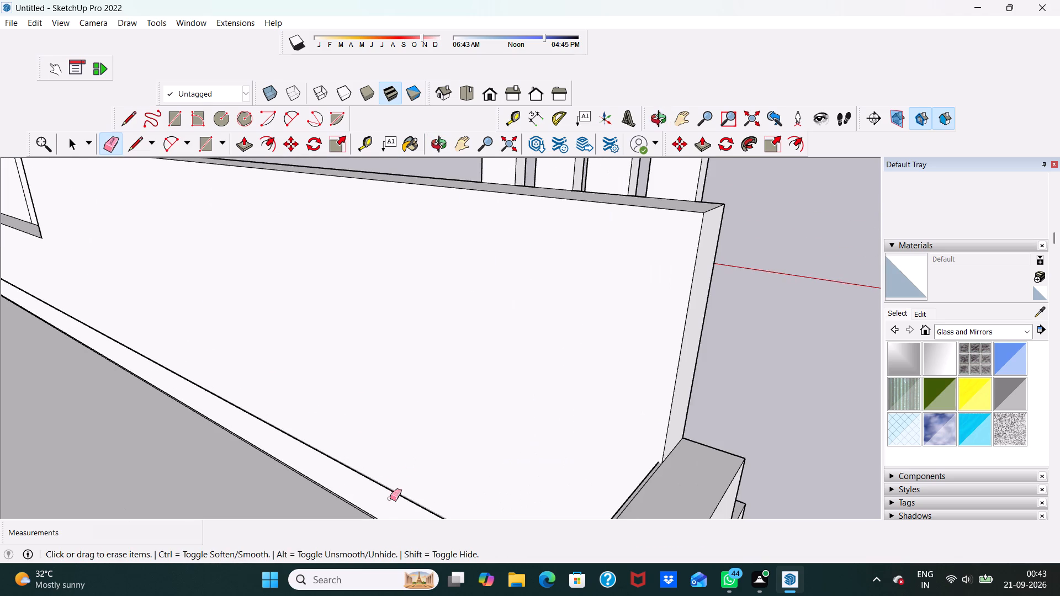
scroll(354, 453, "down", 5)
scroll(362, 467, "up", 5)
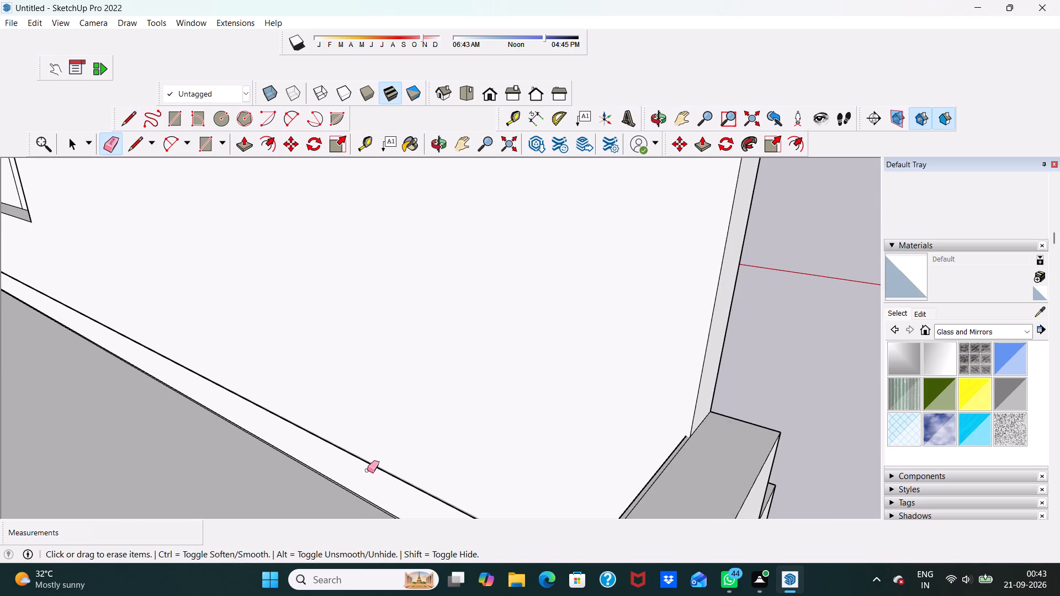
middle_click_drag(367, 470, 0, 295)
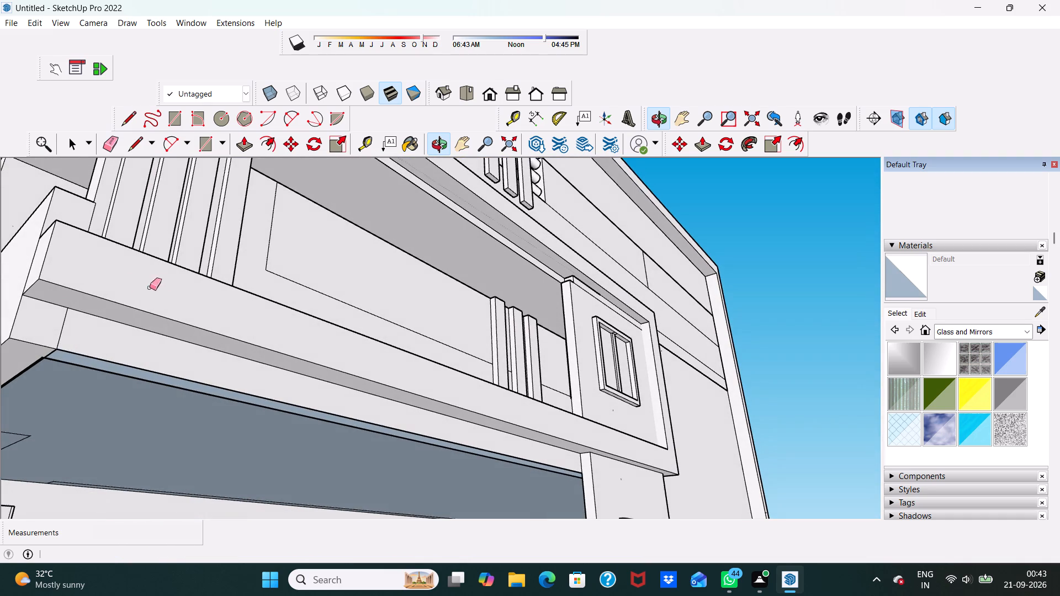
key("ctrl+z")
Examine the front elevation around the middle balcony's parapet, posts and projecting frame.
scroll(426, 274, "down", 5)
scroll(324, 302, "down", 2)
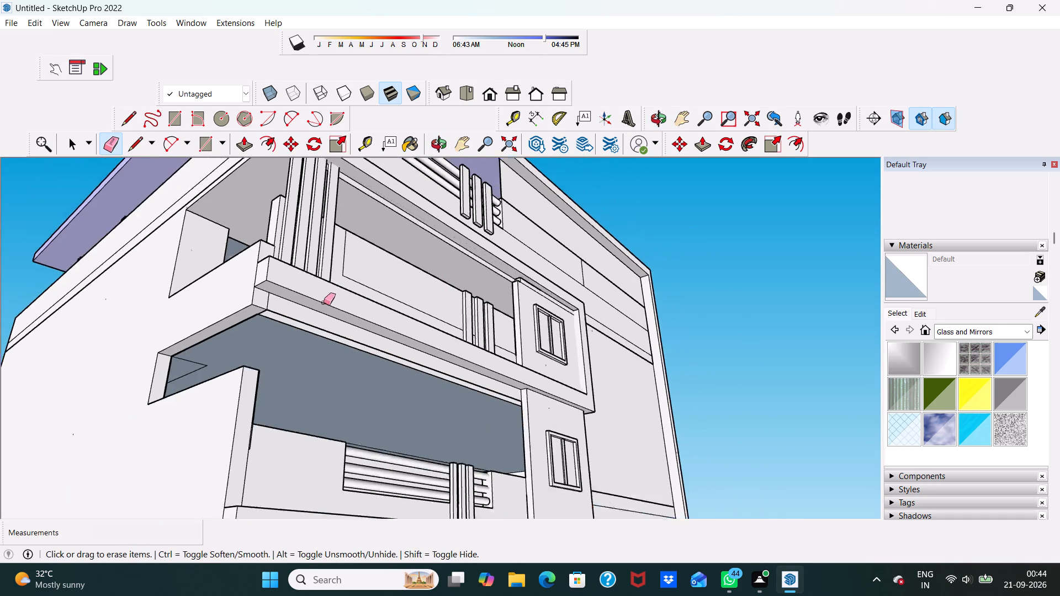
scroll(324, 302, "down", 2)
middle_click_drag(321, 318, 216, 311)
key("space")
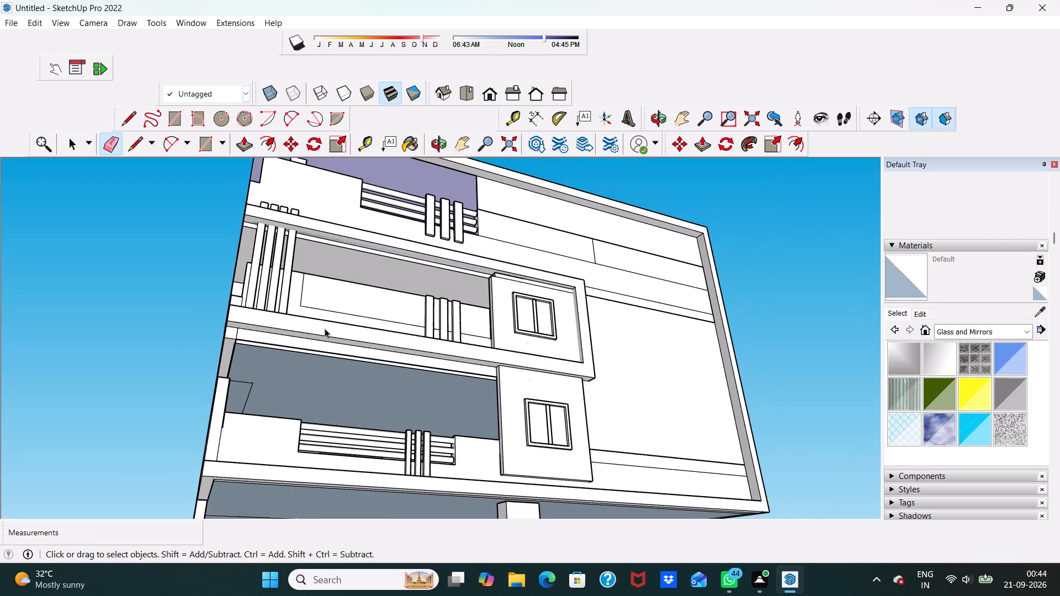
middle_click_drag(319, 327, 237, 397)
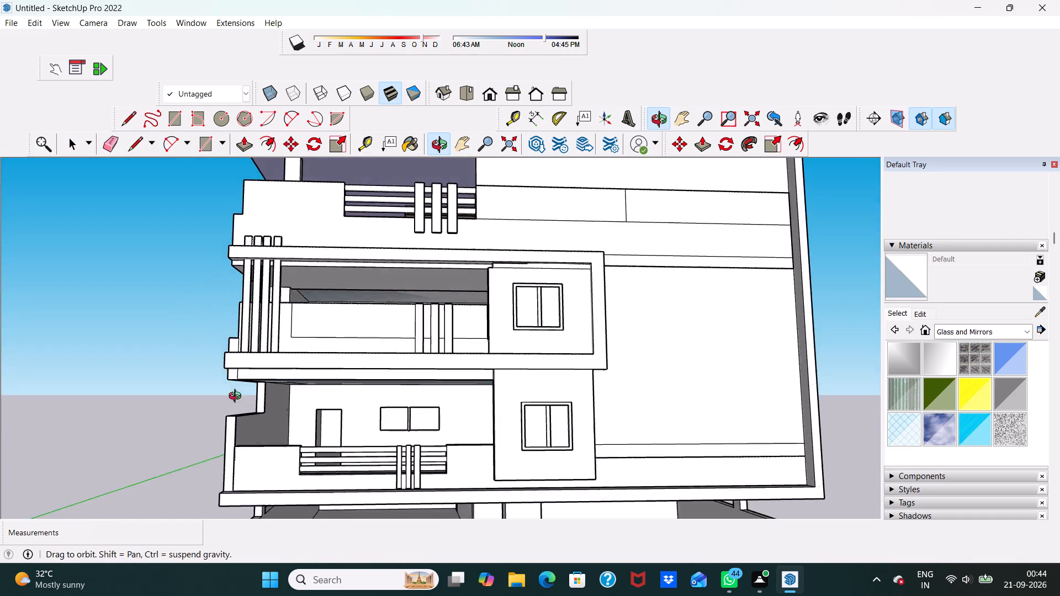
middle_click_drag(237, 397, 253, 384)
scroll(400, 289, "up", 5)
middle_click_drag(382, 338, 404, 358)
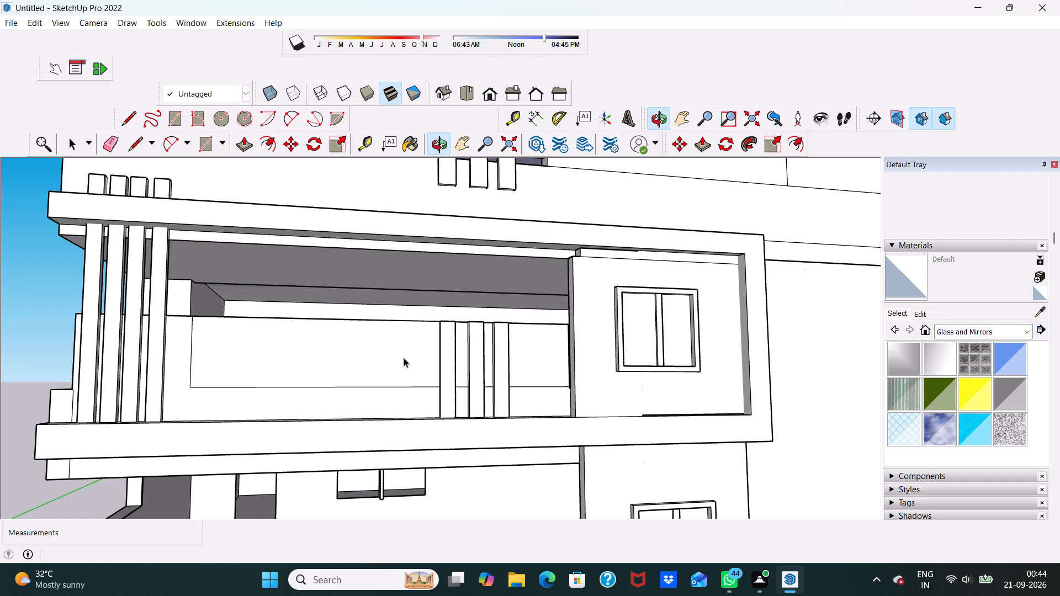
Examine the building's whole front elevation and its three balconies from several angles and distances.
scroll(387, 350, "down", 3)
scroll(407, 283, "down", 1)
middle_click_drag(407, 283, 268, 411)
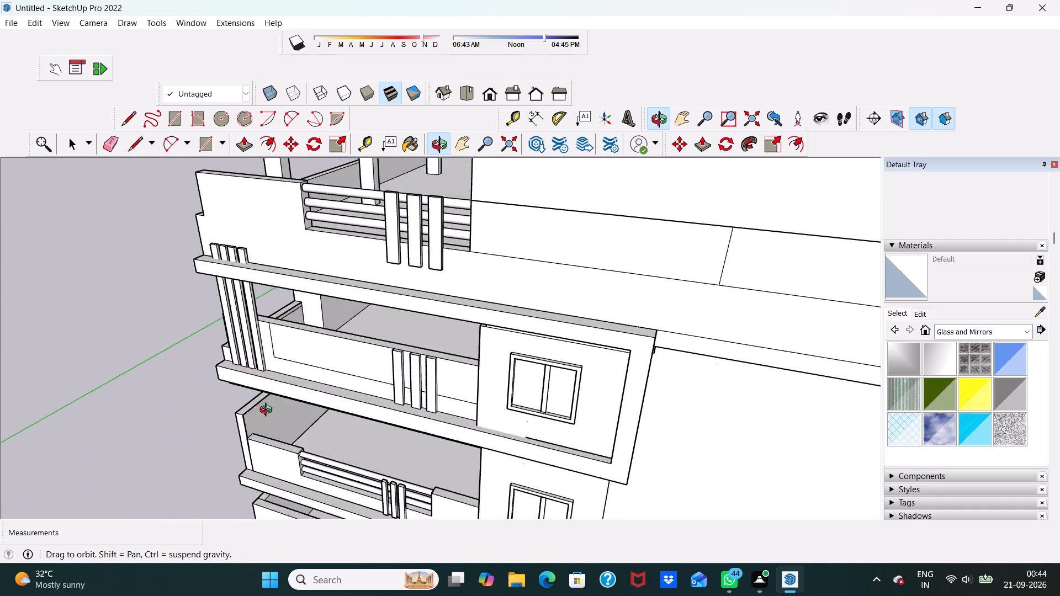
middle_click_drag(268, 411, 385, 328)
scroll(385, 328, "up", 1)
scroll(386, 315, "down", 6)
scroll(437, 329, "down", 4)
middle_click_drag(437, 363, 439, 219)
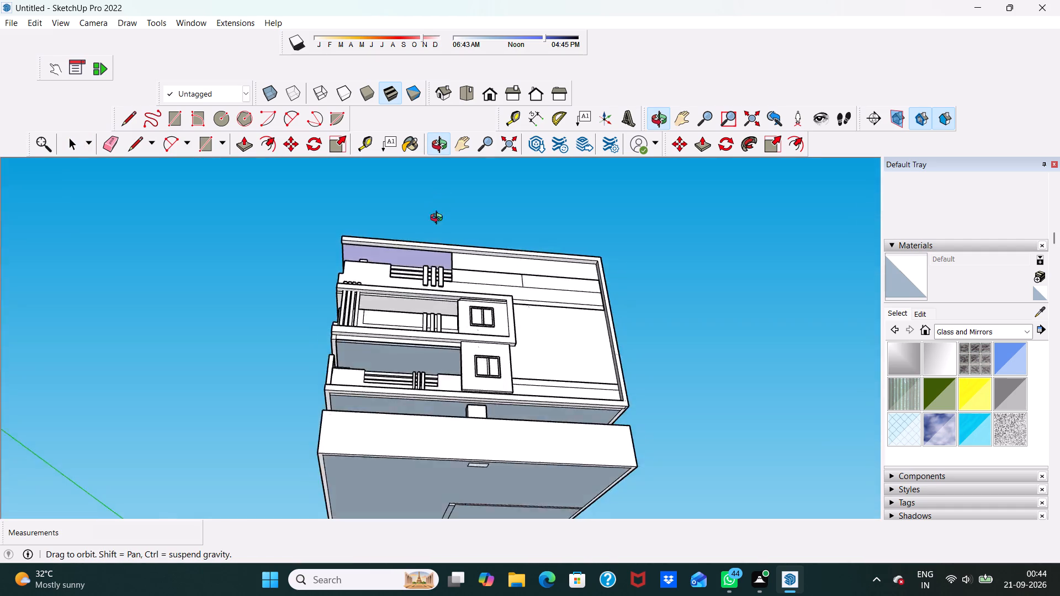
middle_click_drag(439, 219, 396, 387)
scroll(398, 382, "up", 4)
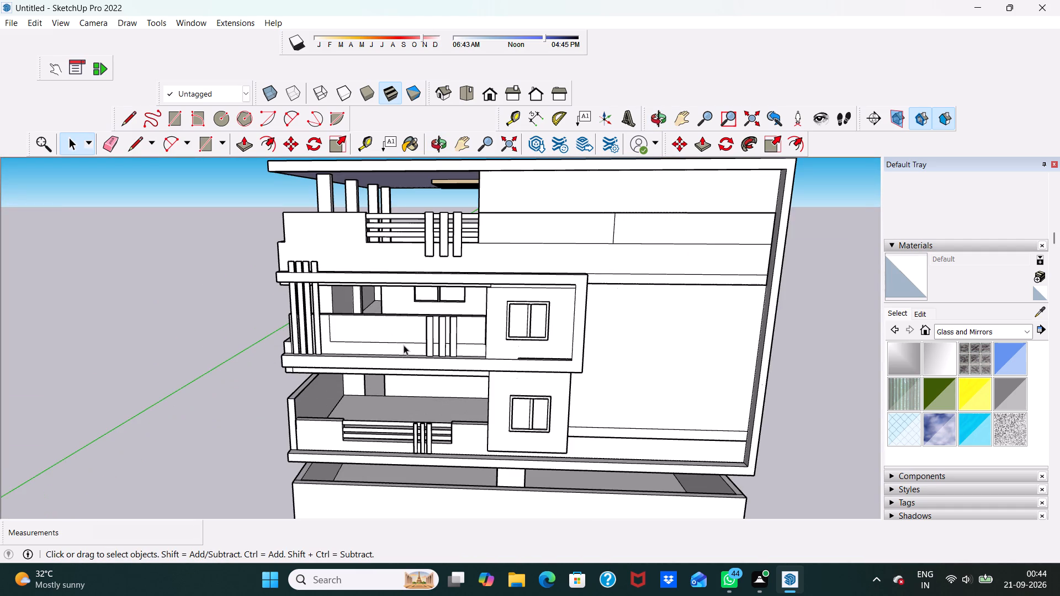
scroll(646, 294, "down", 1)
scroll(645, 295, "up", 1)
scroll(645, 295, "down", 6)
middle_click_drag(571, 375, 599, 347)
middle_click_drag(600, 369, 602, 399)
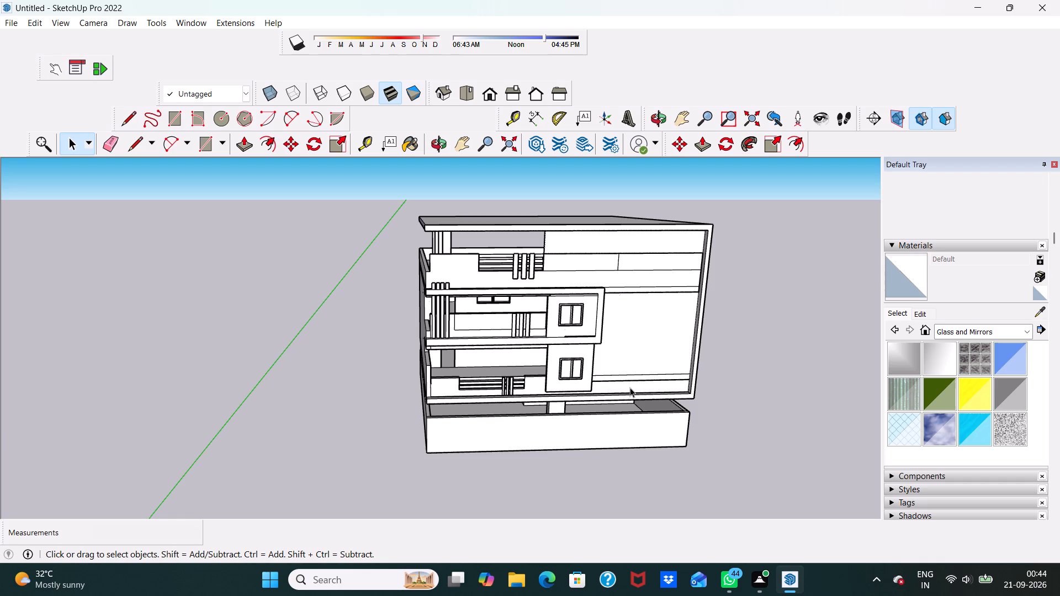
scroll(443, 296, "down", 5)
middle_click_drag(513, 354, 465, 350)
scroll(538, 308, "up", 5)
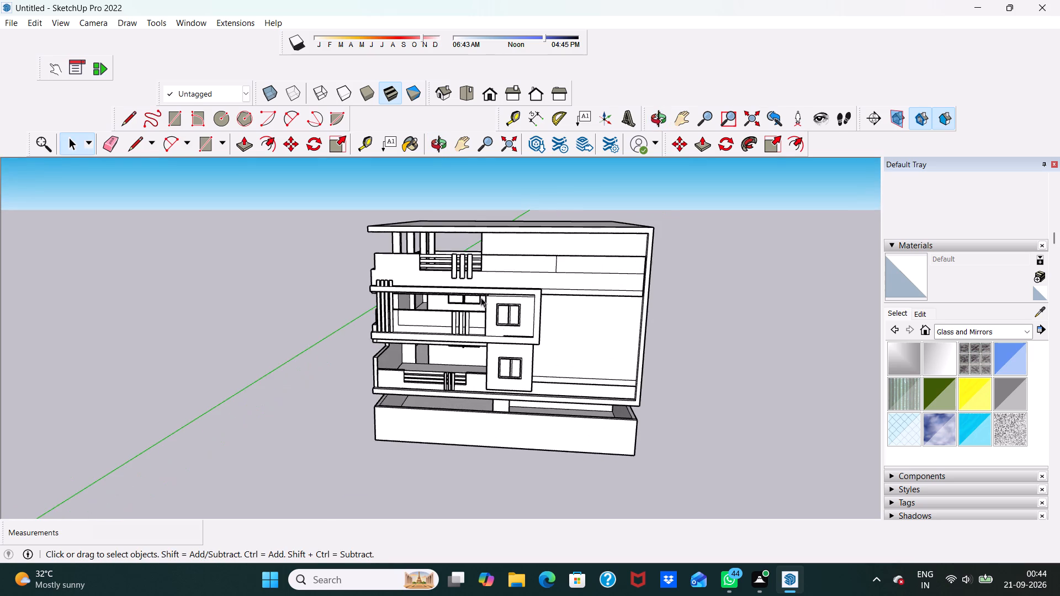
middle_click_drag(451, 292, 501, 291)
scroll(504, 293, "up", 6)
middle_click_drag(479, 283, 596, 276)
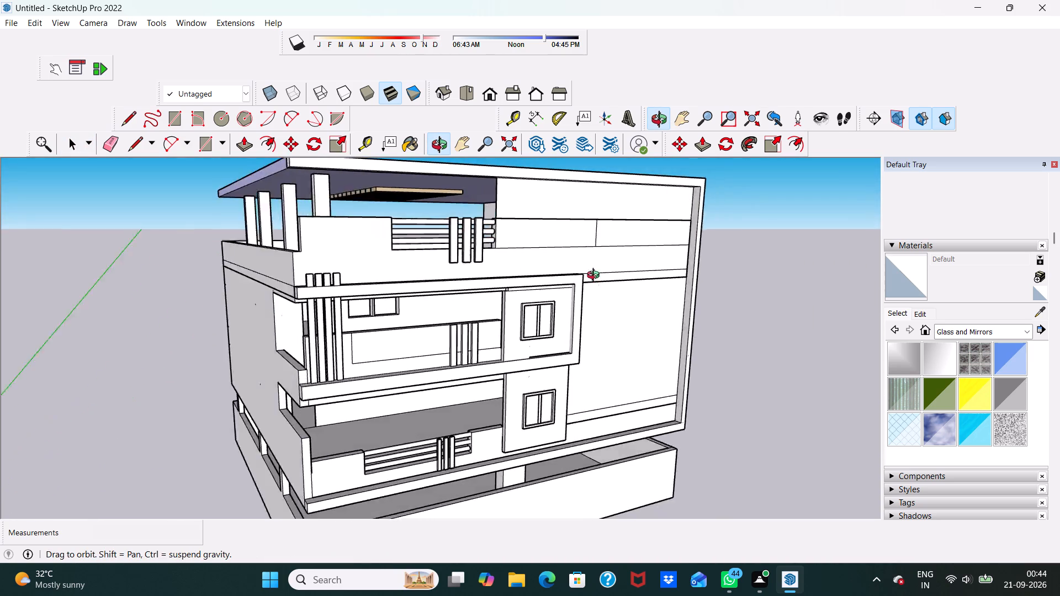
middle_click_drag(596, 276, 437, 299)
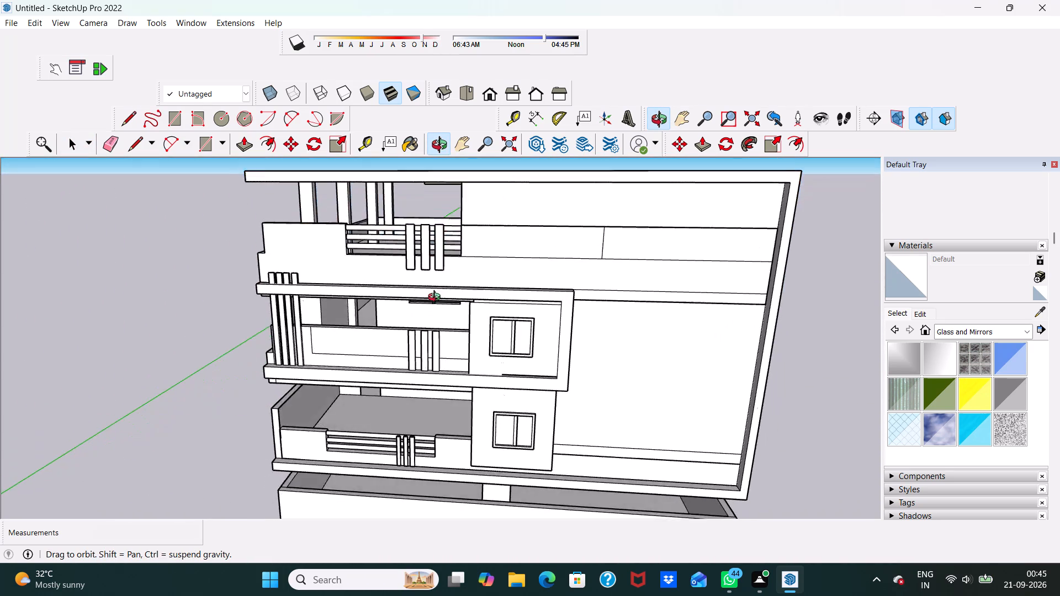
middle_click_drag(437, 299, 478, 267)
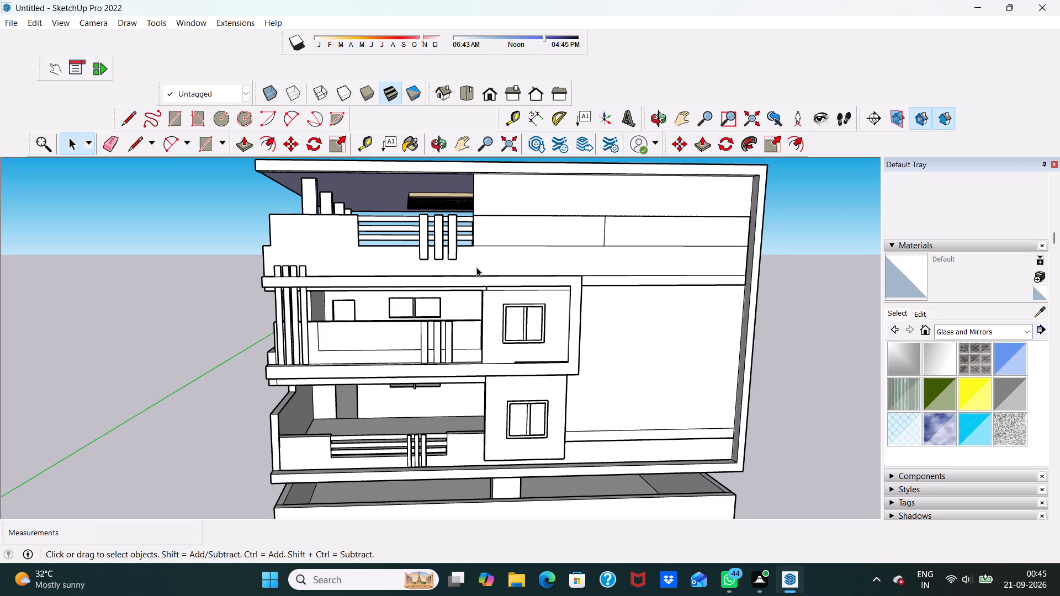
scroll(305, 244, "down", 2)
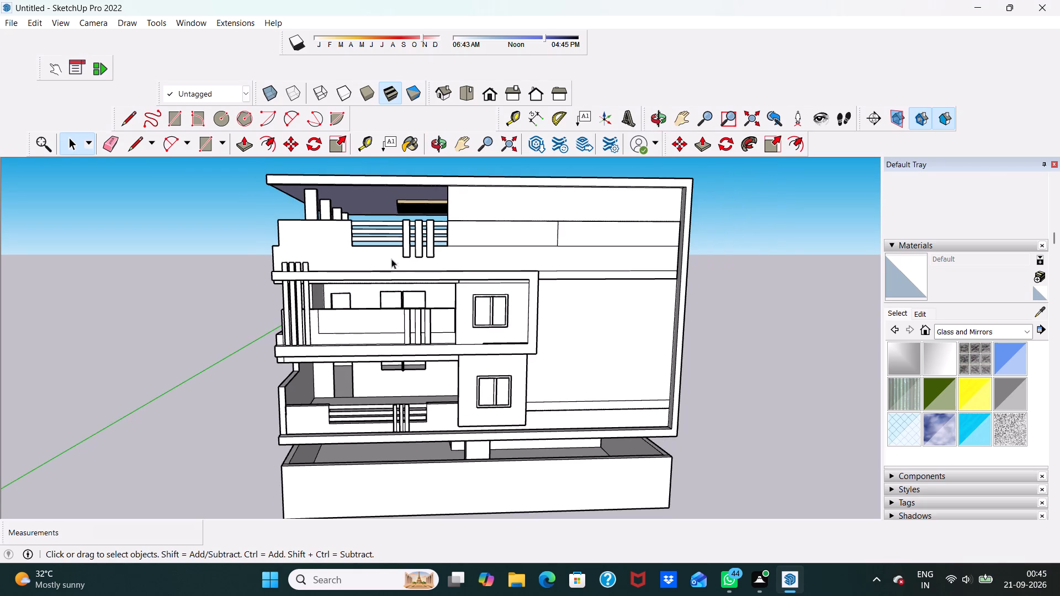
scroll(393, 250, "up", 3)
middle_click_drag(392, 248, 402, 291)
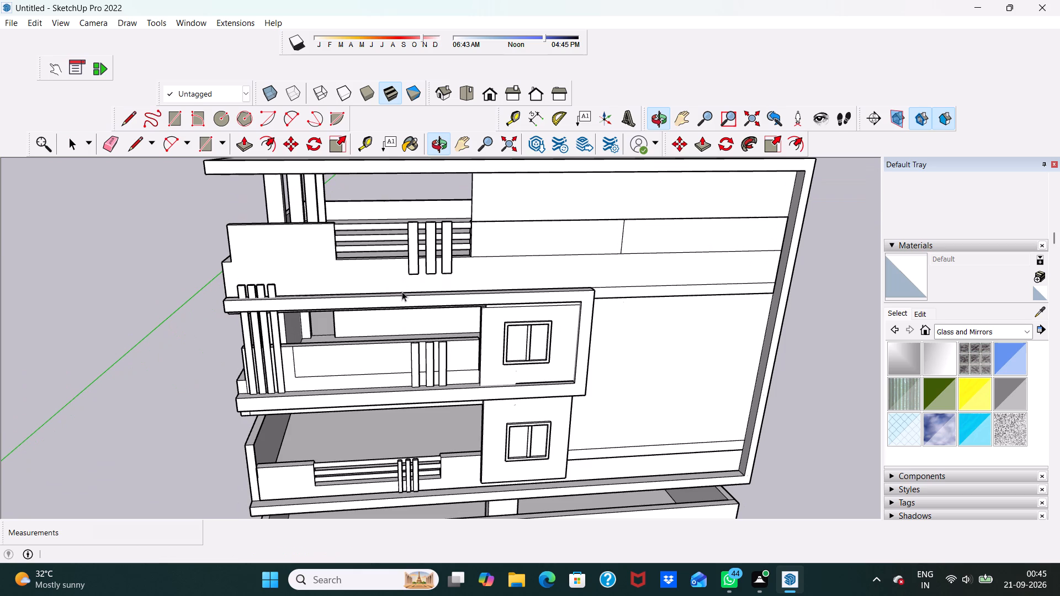
scroll(320, 269, "up", 2)
middle_click_drag(273, 281, 295, 246)
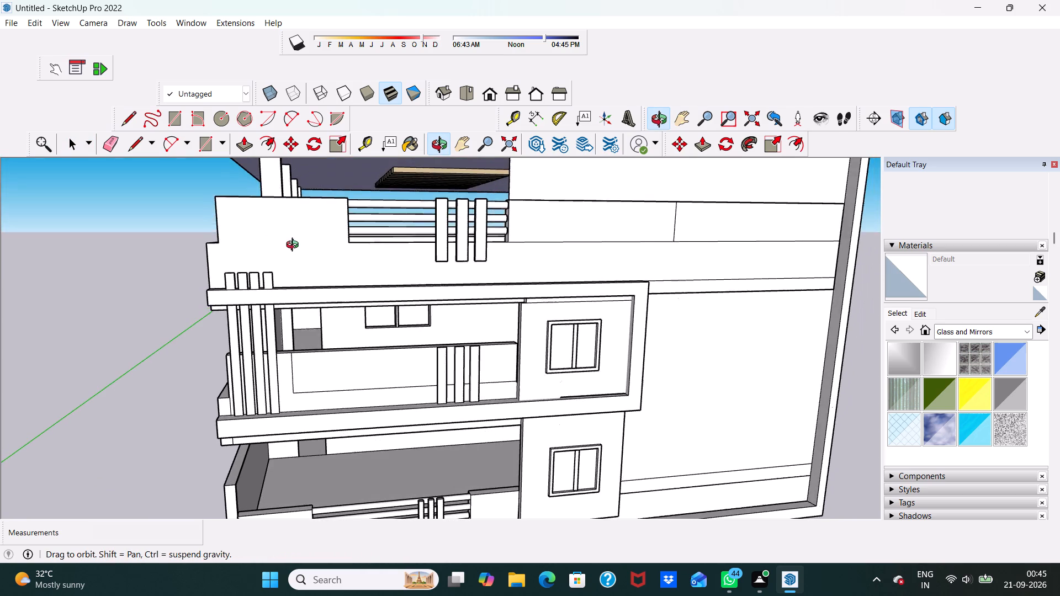
middle_click_drag(295, 246, 295, 246)
scroll(298, 238, "down", 5)
middle_click_drag(304, 294, 266, 308)
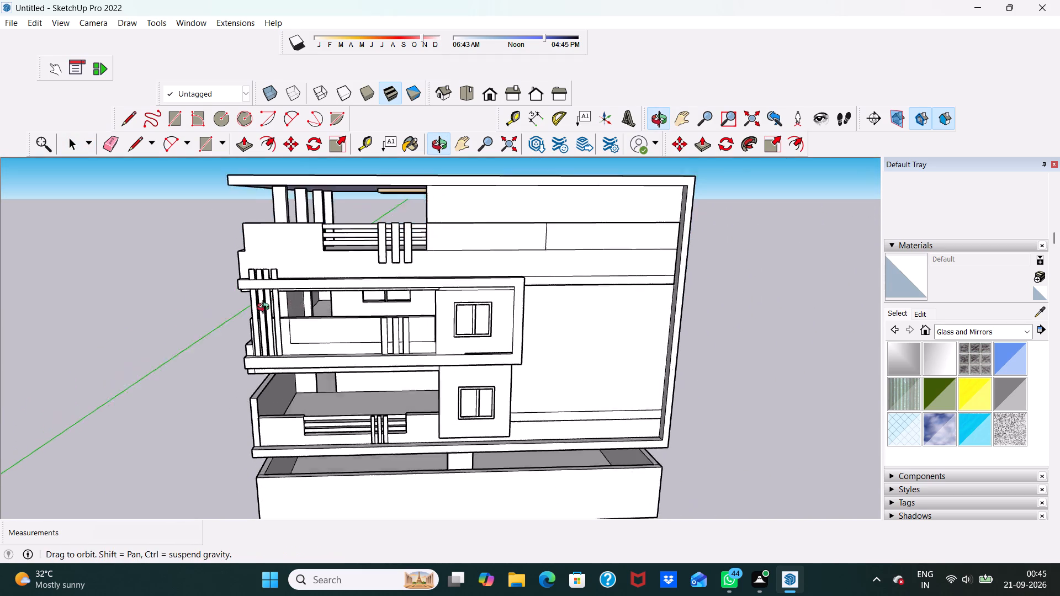
middle_click_drag(266, 308, 292, 270)
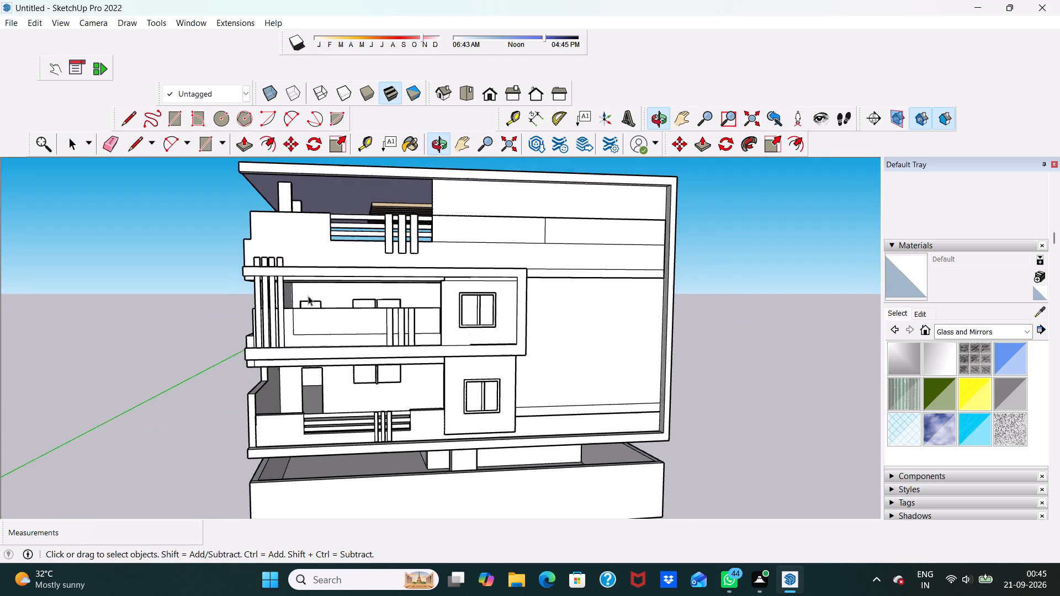
scroll(362, 345, "up", 2)
middle_click_drag(402, 406, 421, 368)
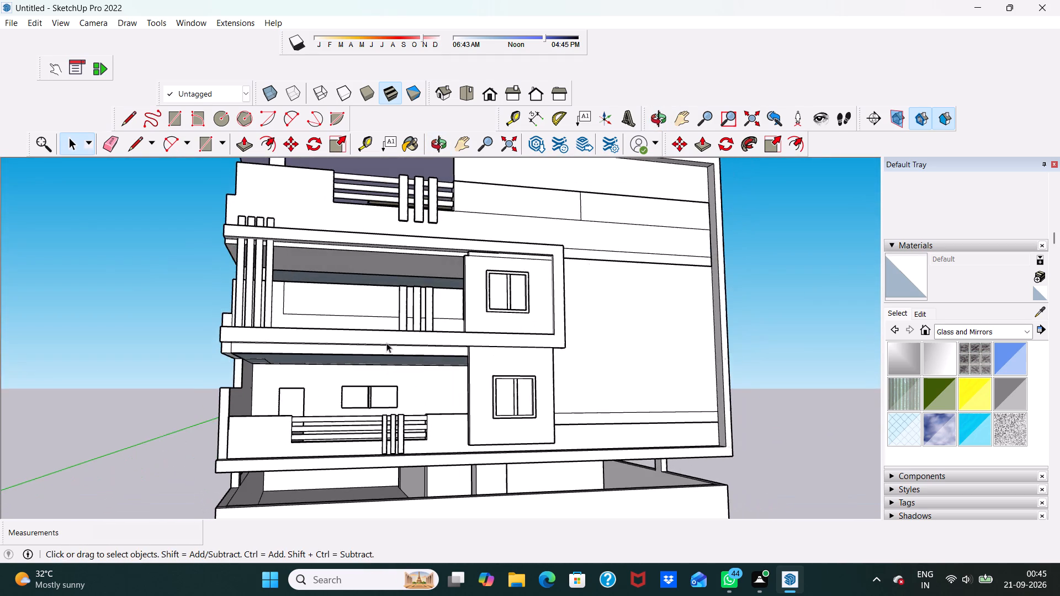
scroll(383, 337, "down", 9)
middle_click_drag(397, 345, 320, 377)
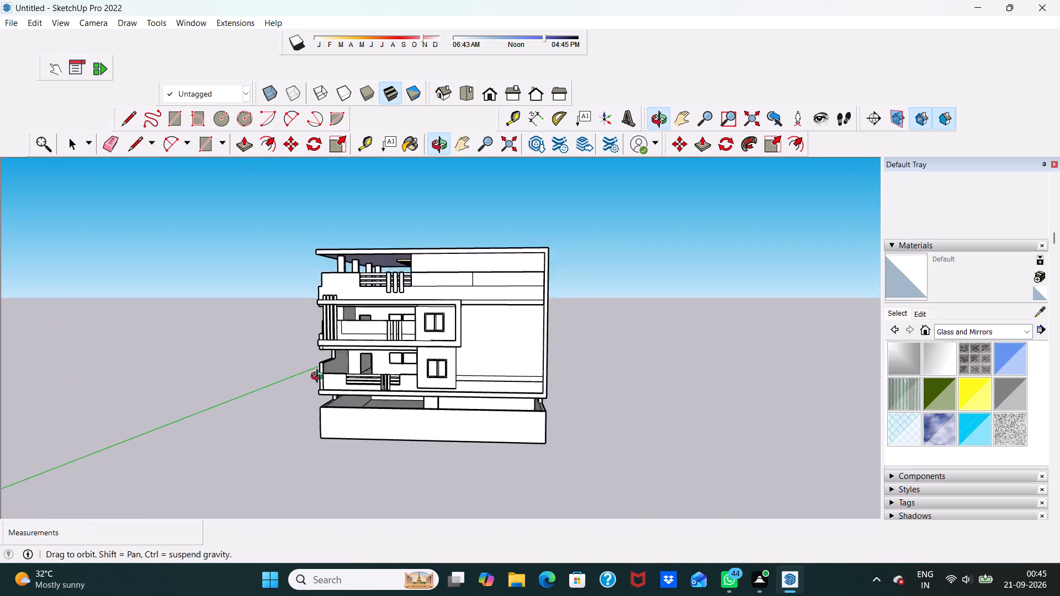
middle_click_drag(320, 377, 352, 404)
scroll(384, 303, "up", 5)
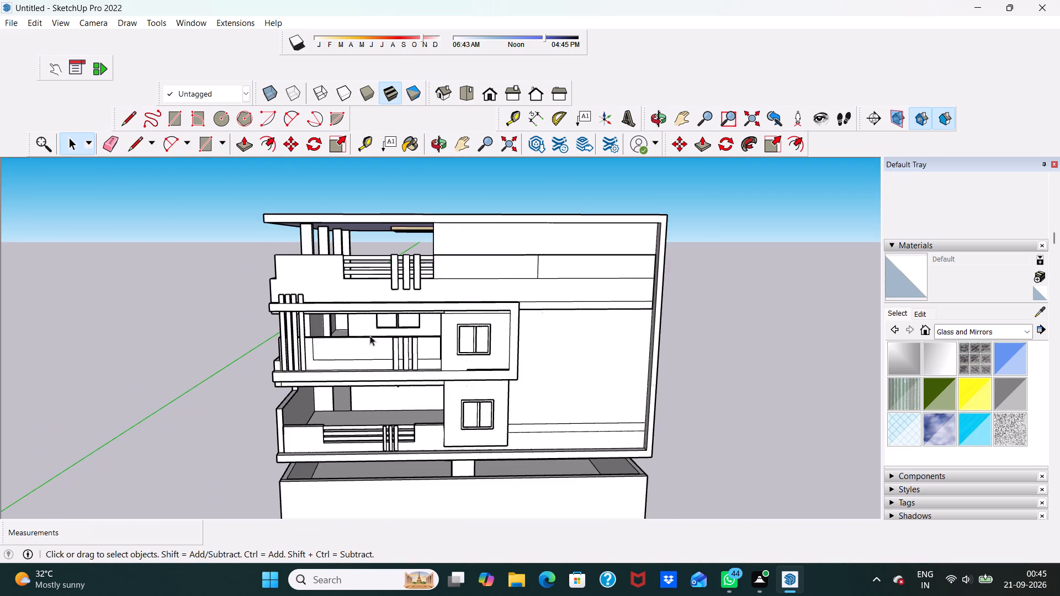
scroll(367, 336, "up", 1)
scroll(321, 338, "up", 1)
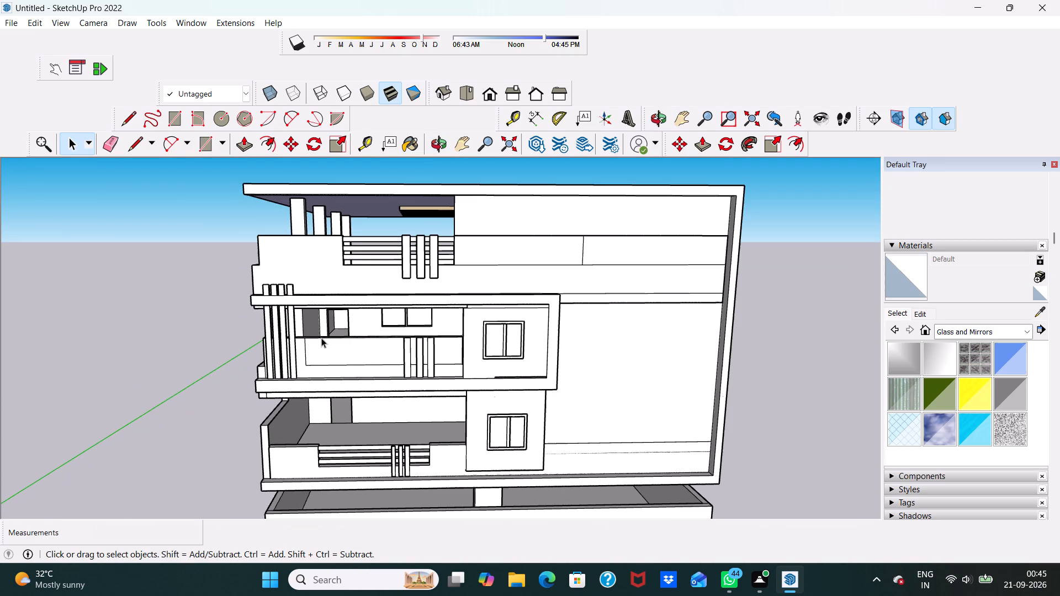
Examine the door and window openings in the middle balcony's back wall up close.
middle_click_drag(323, 340, 313, 374)
scroll(322, 336, "up", 6)
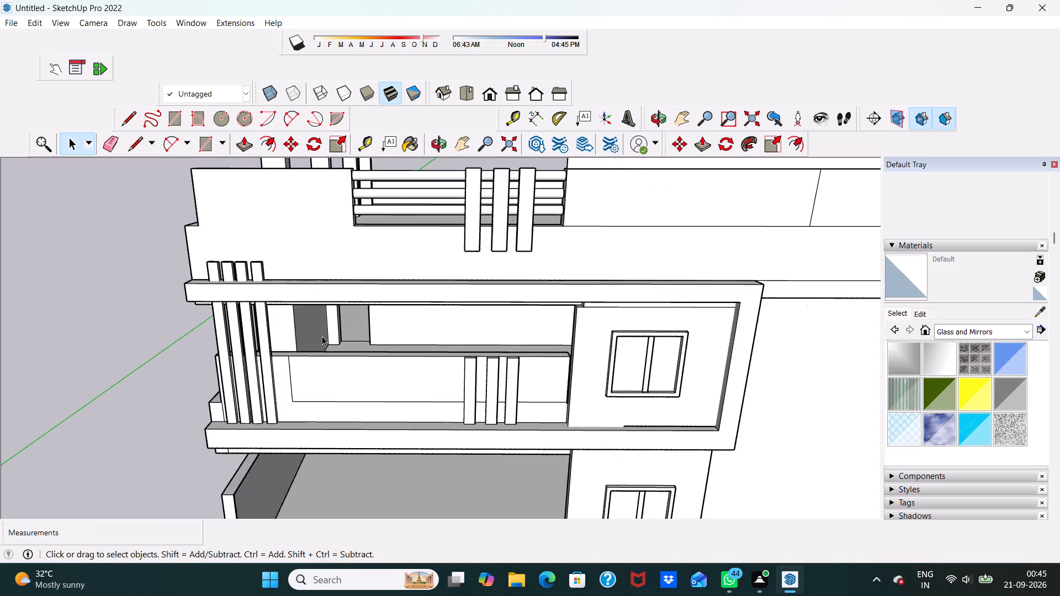
scroll(322, 336, "up", 4)
middle_click_drag(357, 317, 363, 328)
scroll(371, 312, "up", 2)
middle_click_drag(373, 305, 379, 290)
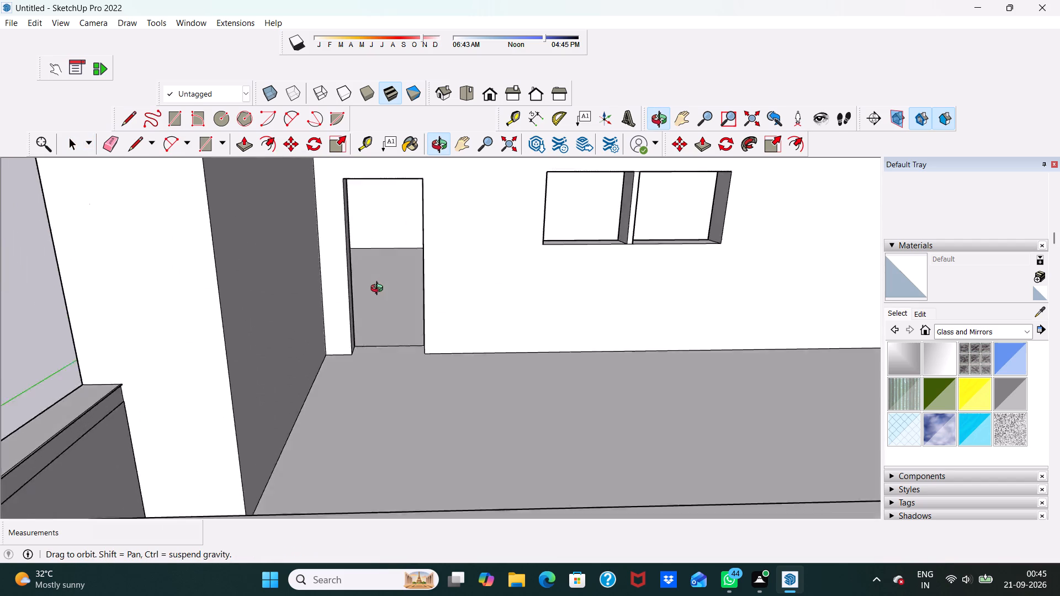
middle_click_drag(379, 290, 376, 299)
scroll(376, 299, "up", 1)
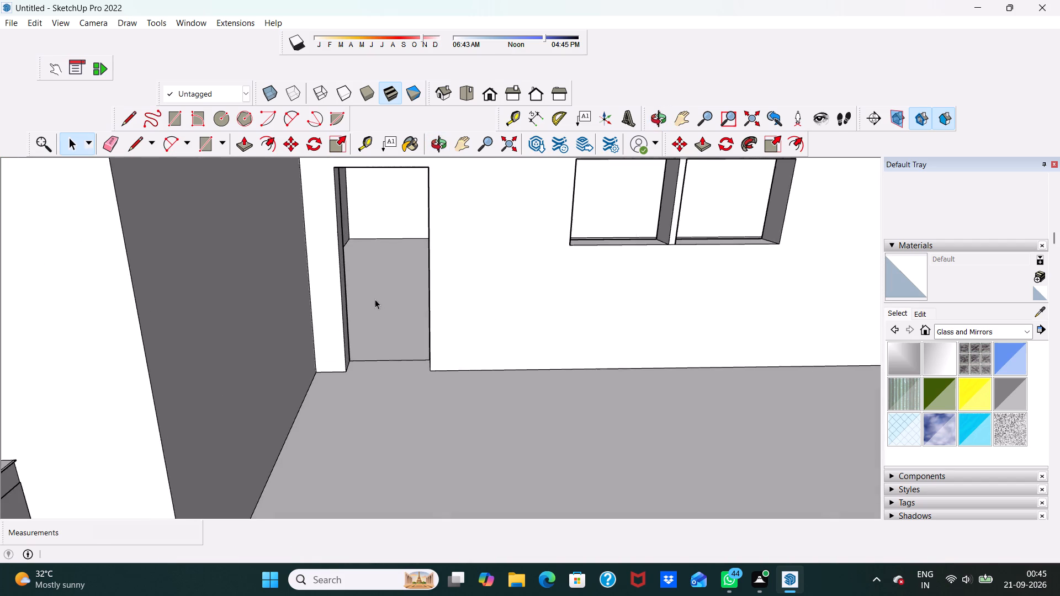
scroll(360, 319, "down", 1)
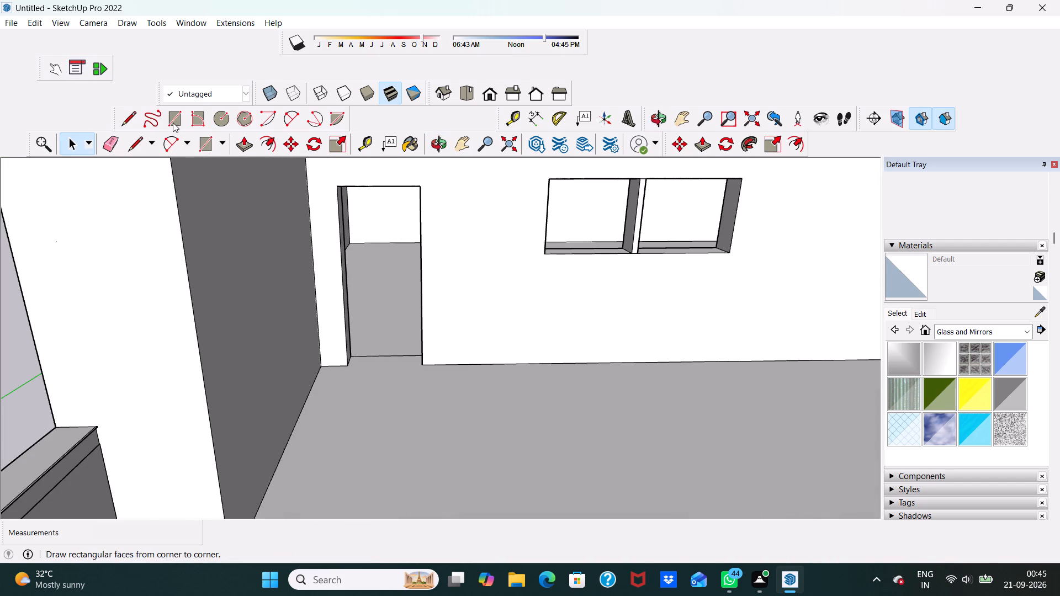
scroll(194, 113, "down", 2)
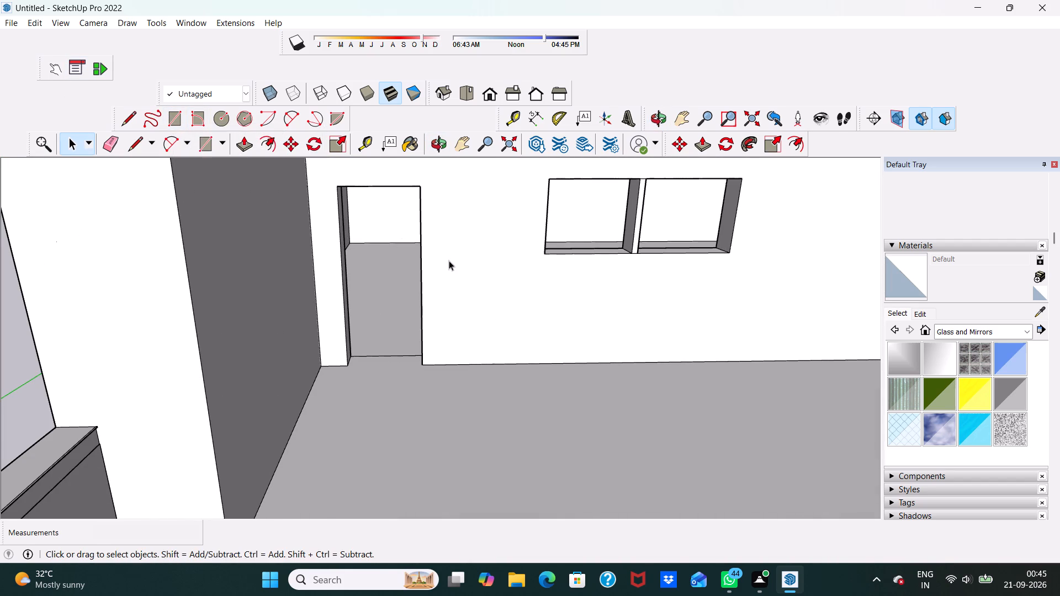
scroll(546, 223, "down", 4)
middle_click_drag(616, 249, 601, 237)
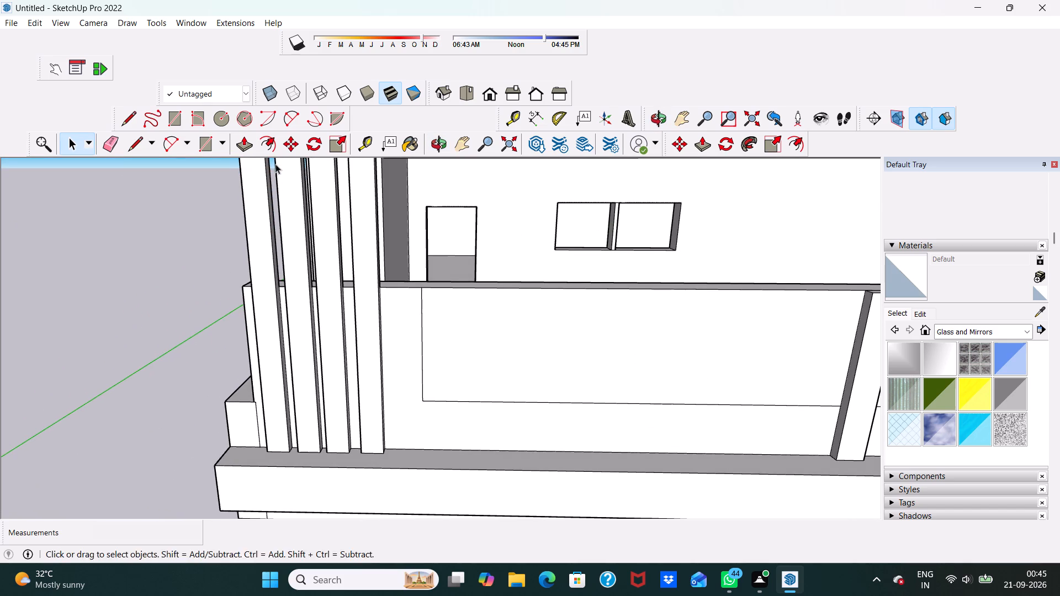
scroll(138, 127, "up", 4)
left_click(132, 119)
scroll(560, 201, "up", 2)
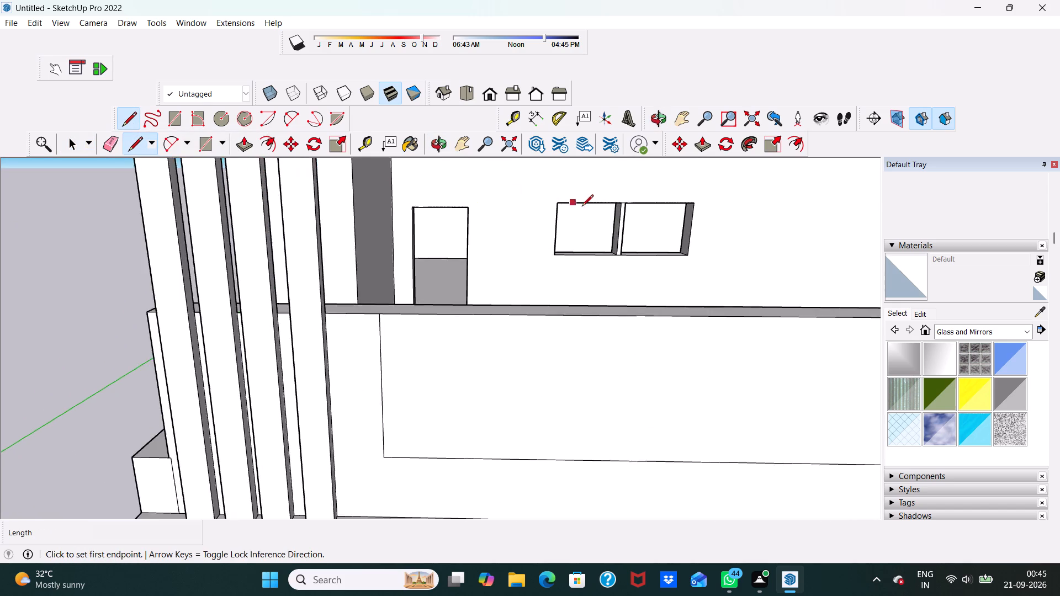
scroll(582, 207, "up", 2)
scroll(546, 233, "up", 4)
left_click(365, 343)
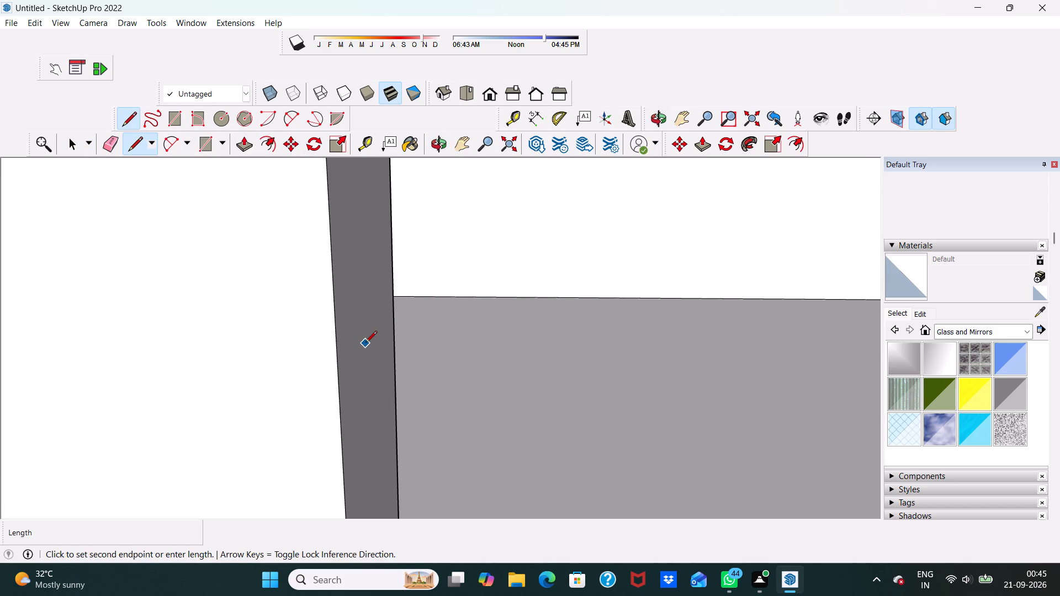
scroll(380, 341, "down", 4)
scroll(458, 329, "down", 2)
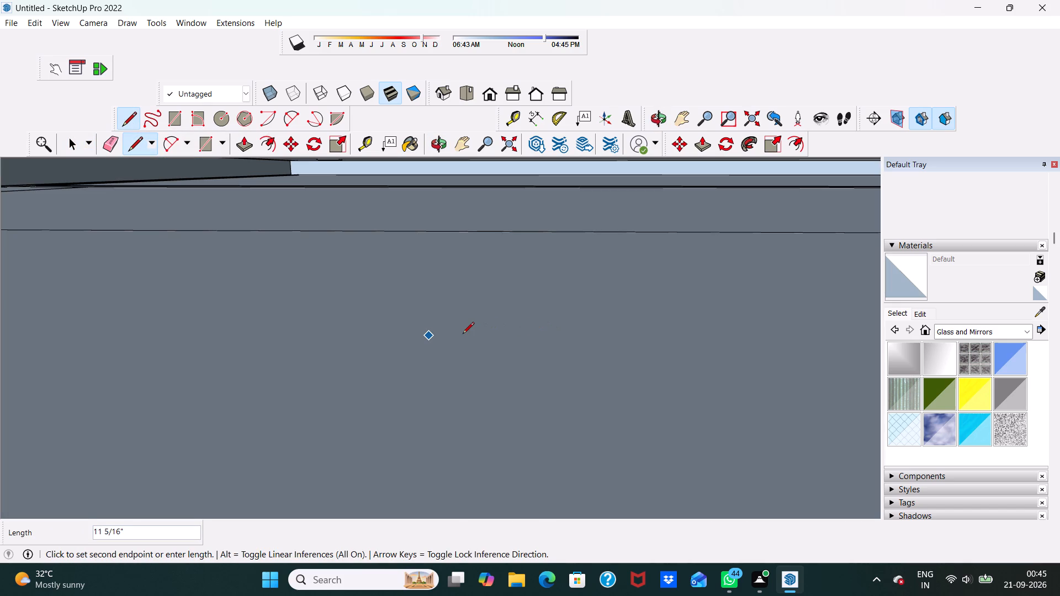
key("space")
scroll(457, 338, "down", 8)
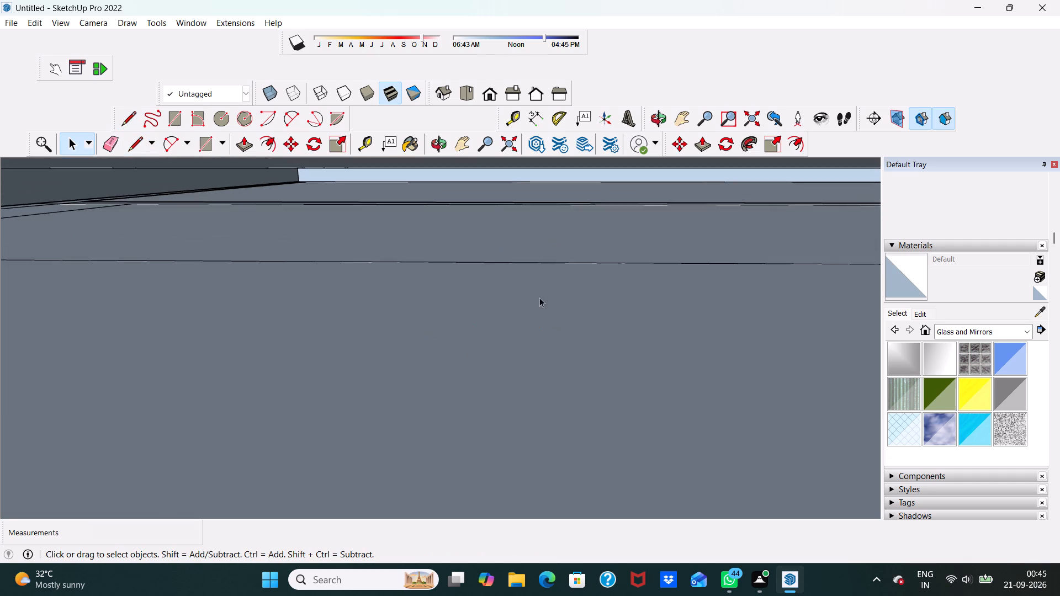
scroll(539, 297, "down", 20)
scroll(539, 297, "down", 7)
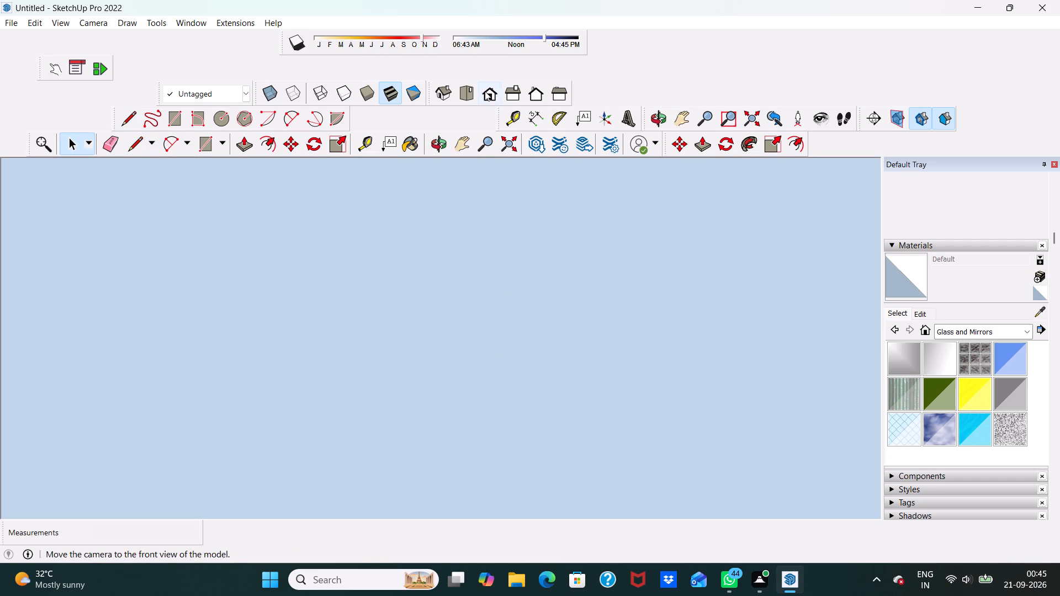
From the front view, draw a 7' by 3' rectangle filling the door opening in the lower balcony's back wall.
left_click(486, 92)
scroll(518, 308, "down", 10)
scroll(285, 427, "down", 1)
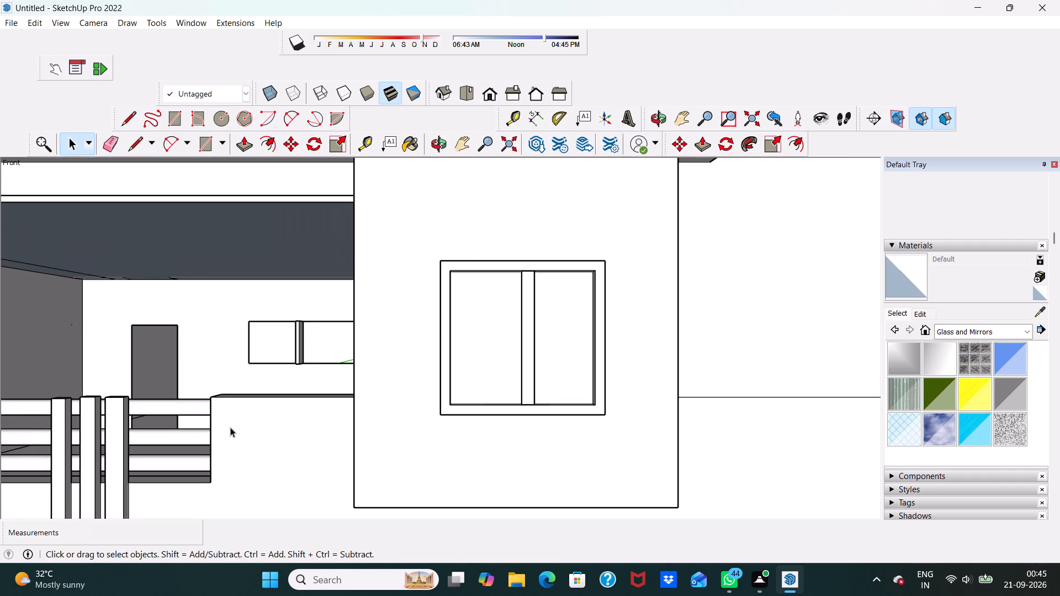
scroll(230, 427, "down", 1)
scroll(162, 320, "up", 5)
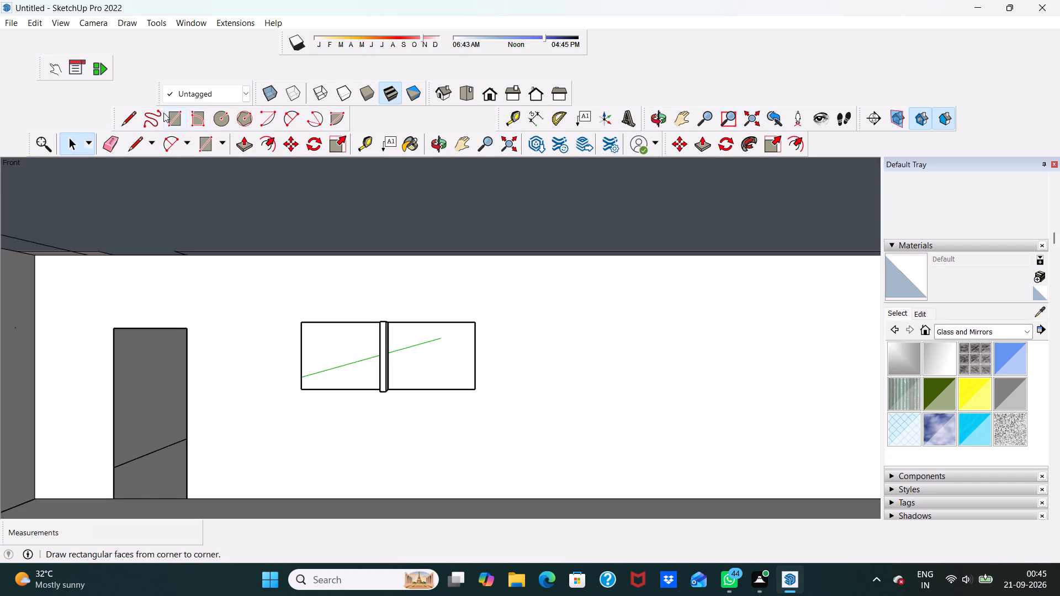
left_click(170, 109)
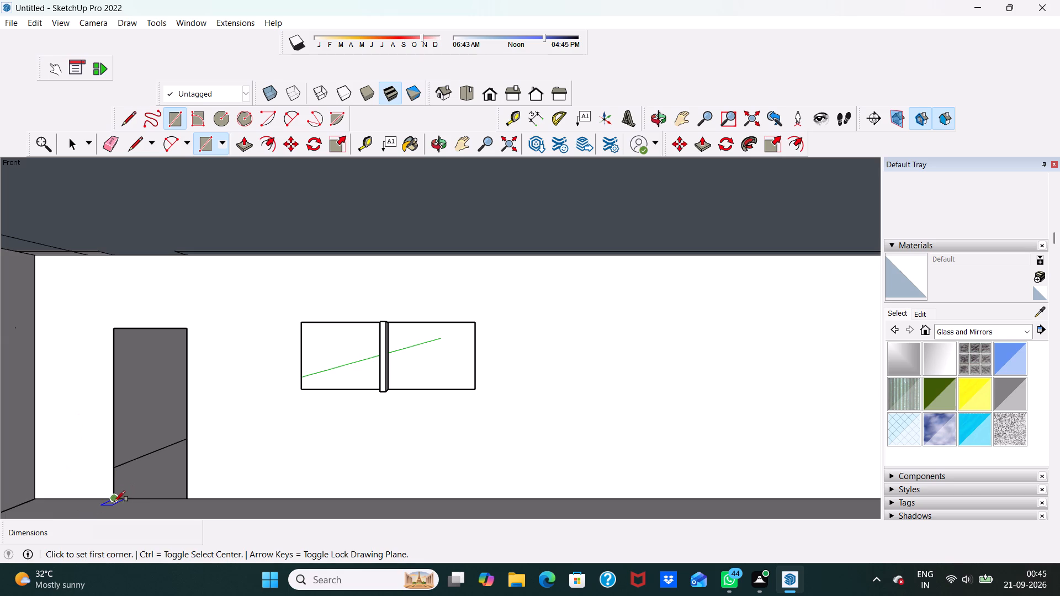
left_click(114, 498)
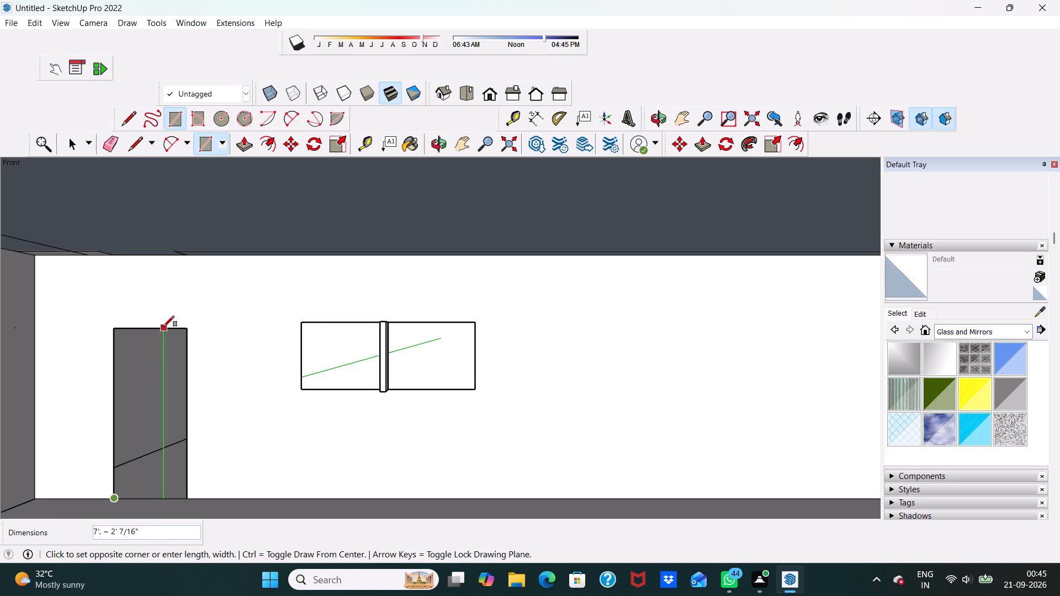
left_click(183, 327)
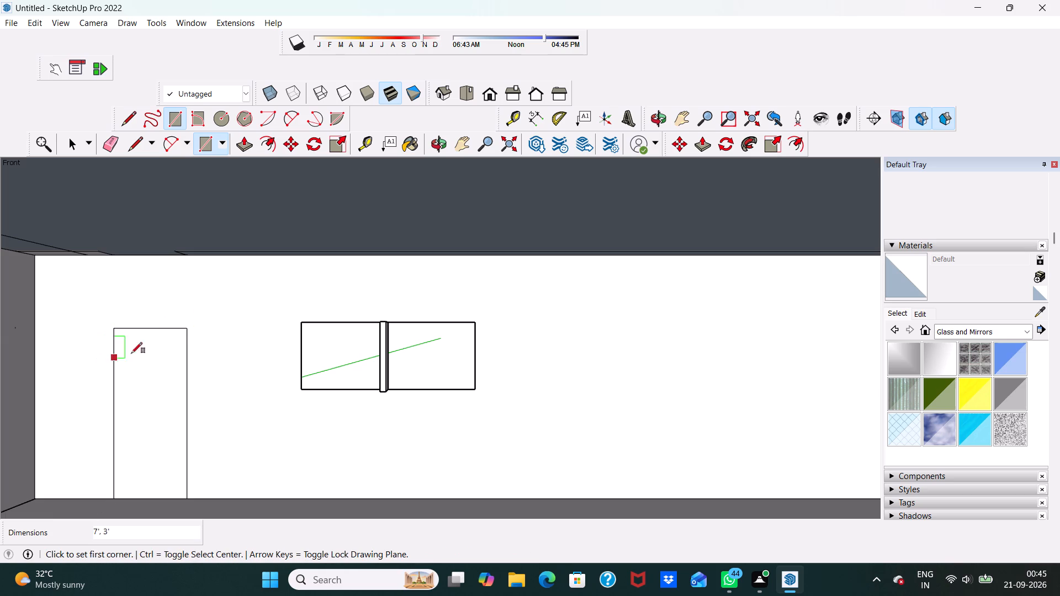
key("space")
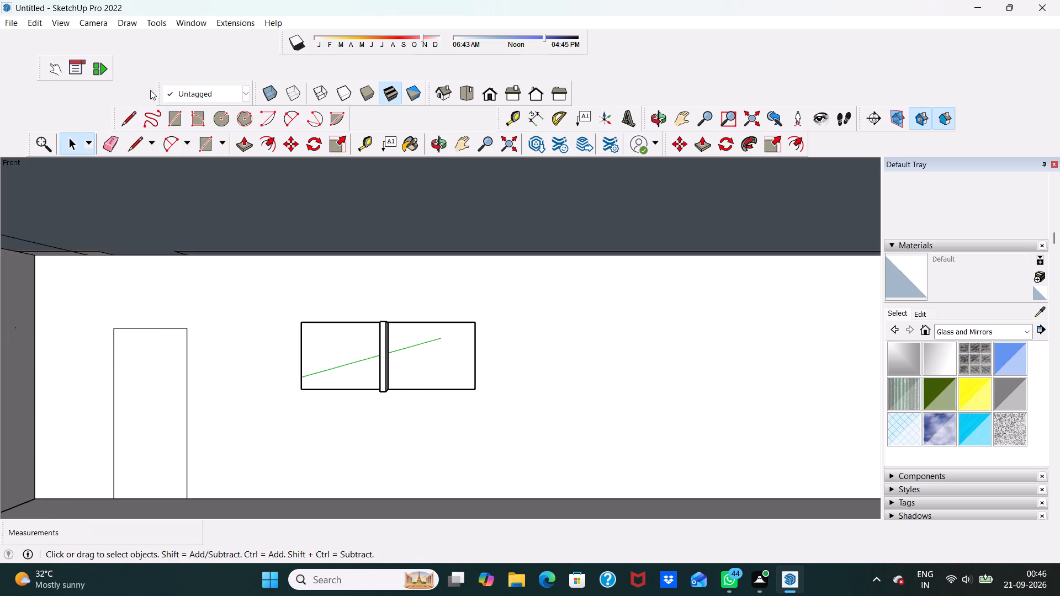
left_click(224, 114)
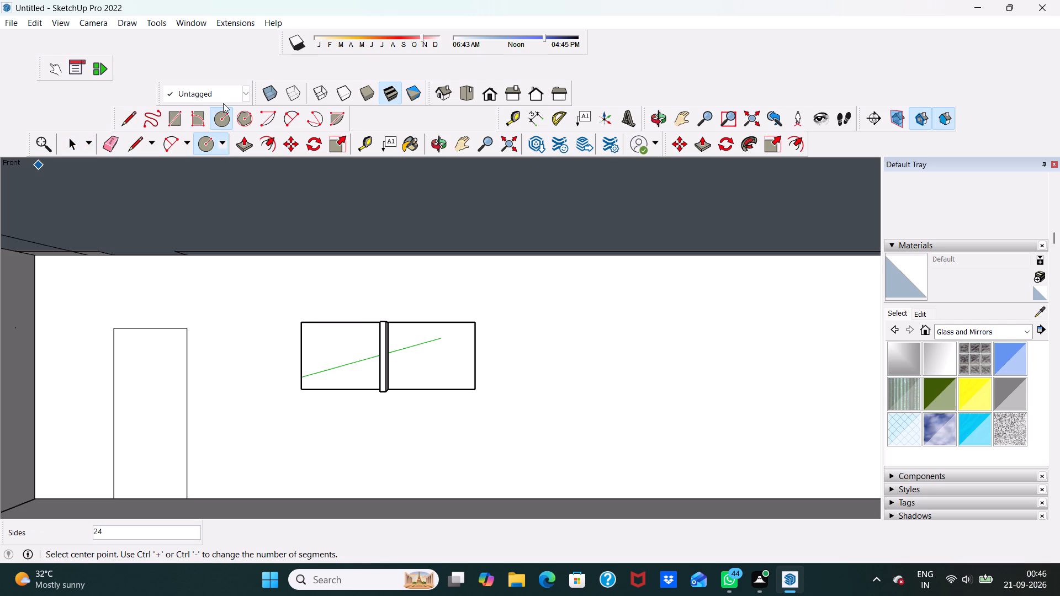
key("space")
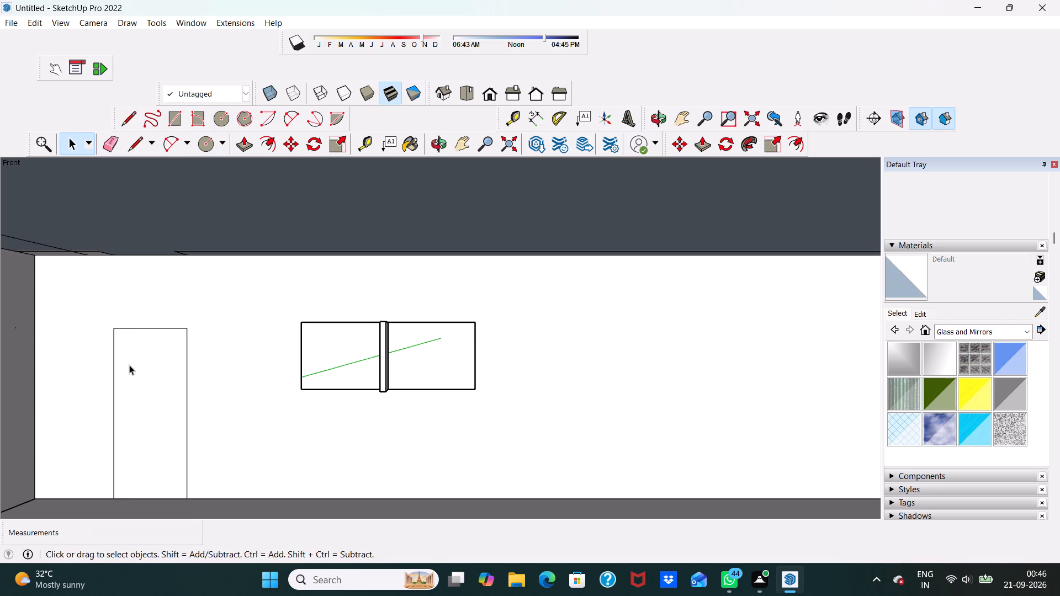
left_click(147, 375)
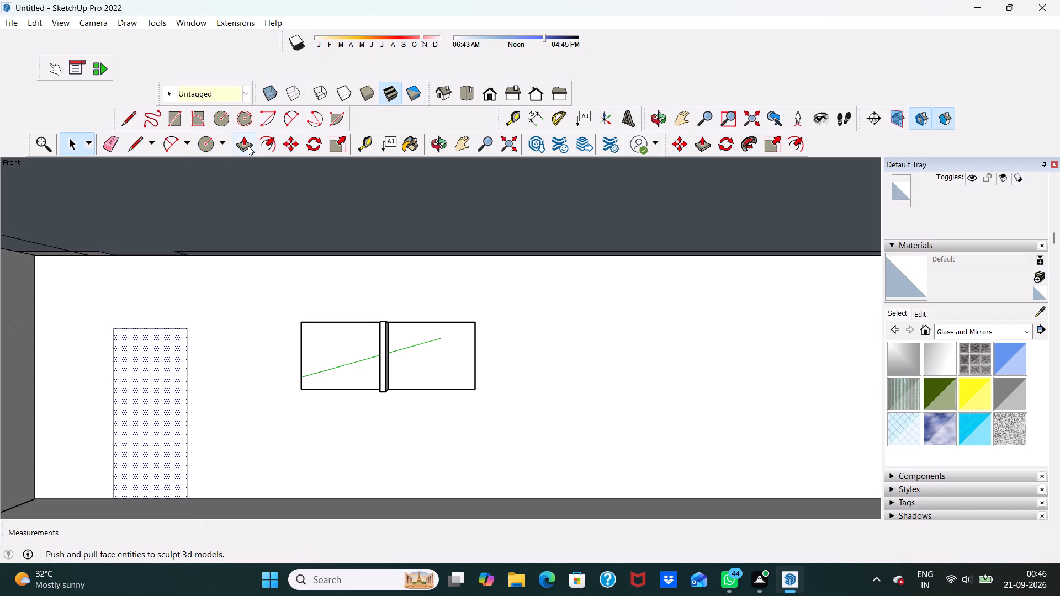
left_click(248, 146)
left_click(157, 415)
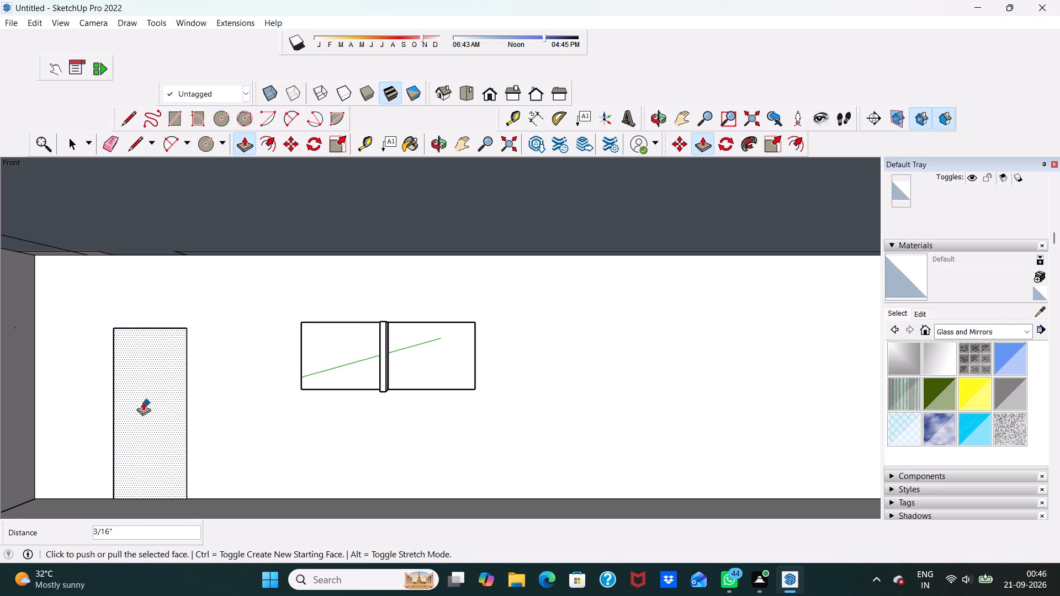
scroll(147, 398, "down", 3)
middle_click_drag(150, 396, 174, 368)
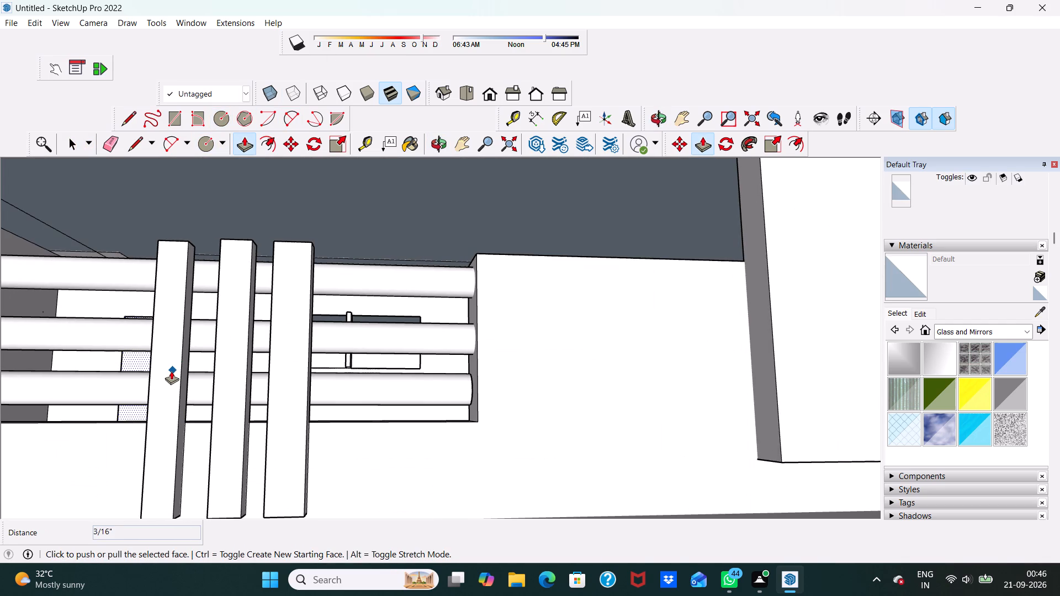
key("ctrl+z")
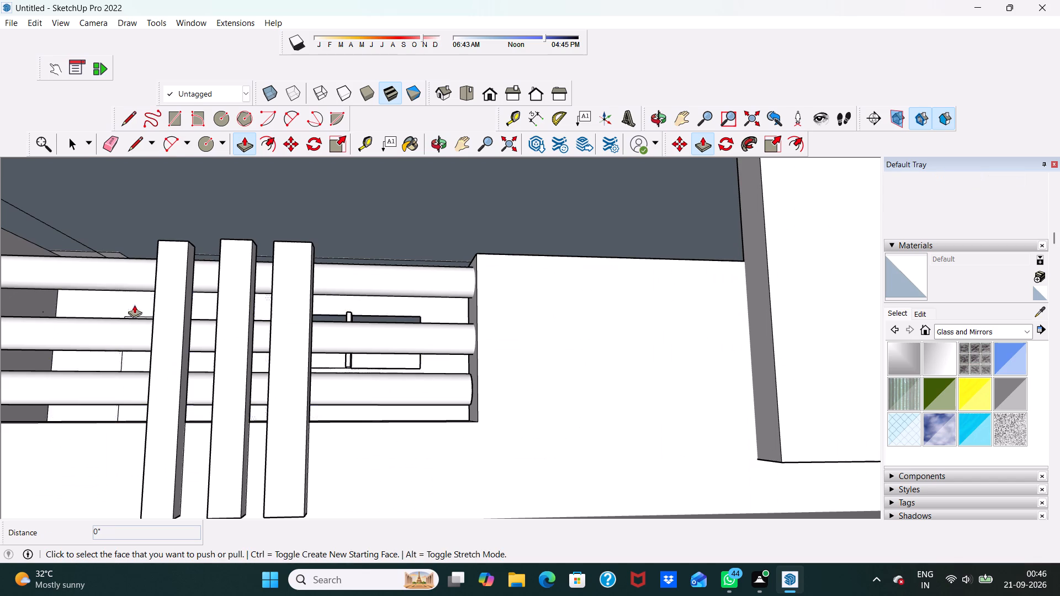
Extrude the door rectangle in the lower balcony's back wall outward by 3" with Push/Pull.
middle_click_drag(154, 271, 167, 369)
scroll(160, 360, "down", 1)
left_click(99, 202)
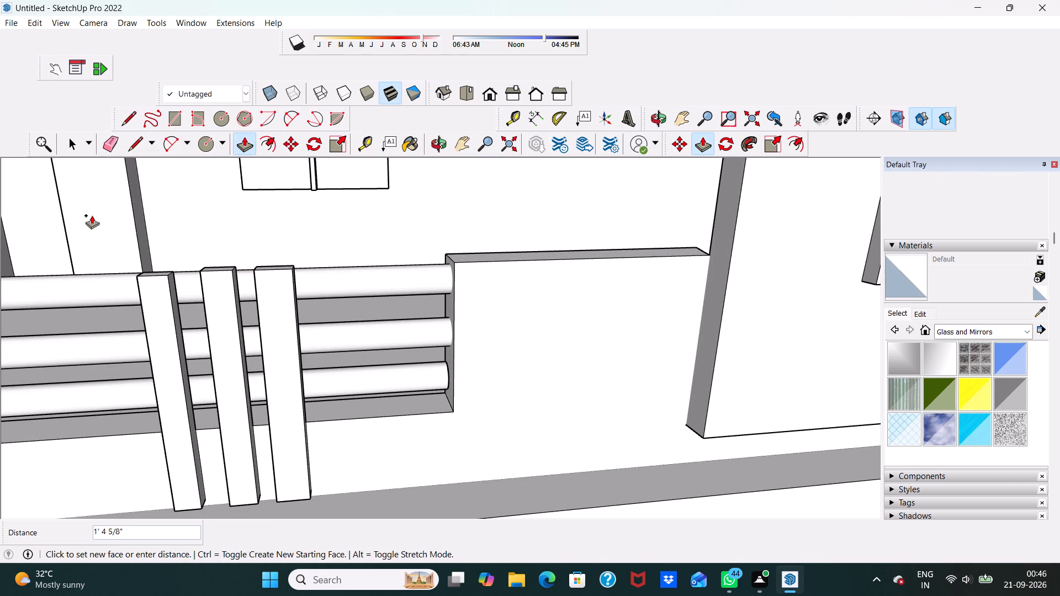
type("3\"")
key("Return")
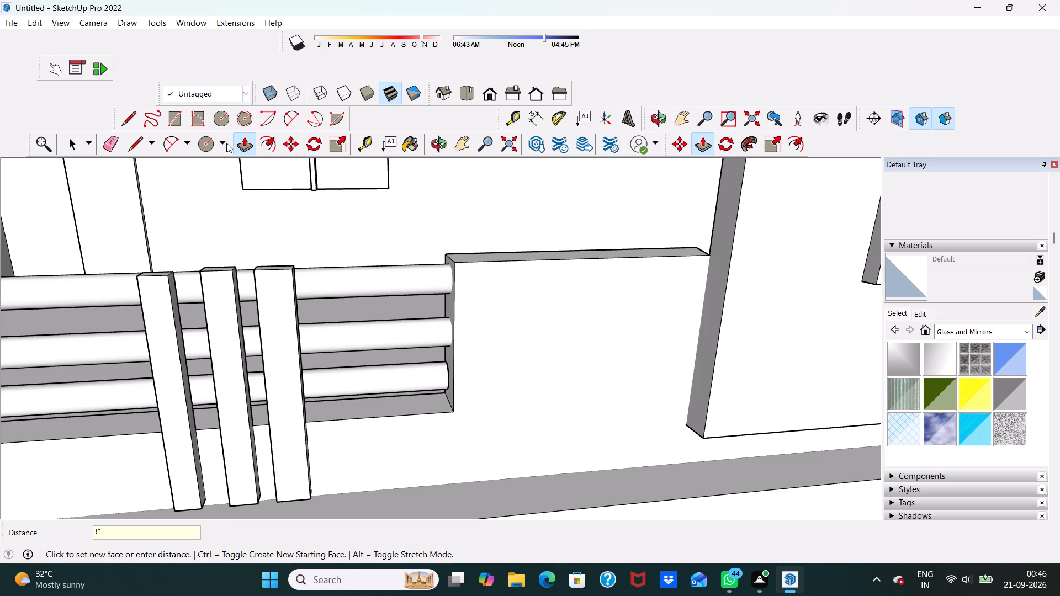
Draw a circle with a radius of about 6 1/2" near the side edge of the lower balcony's door face.
left_click(208, 146)
scroll(78, 213, "up", 5)
scroll(95, 205, "down", 6)
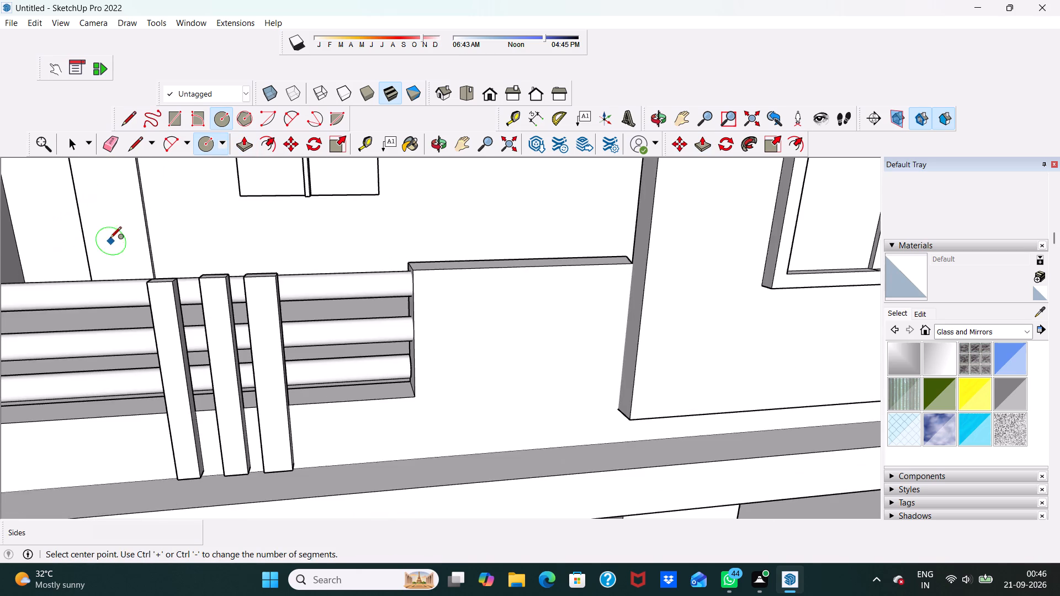
scroll(102, 204, "down", 5)
middle_click_drag(118, 201, 144, 200)
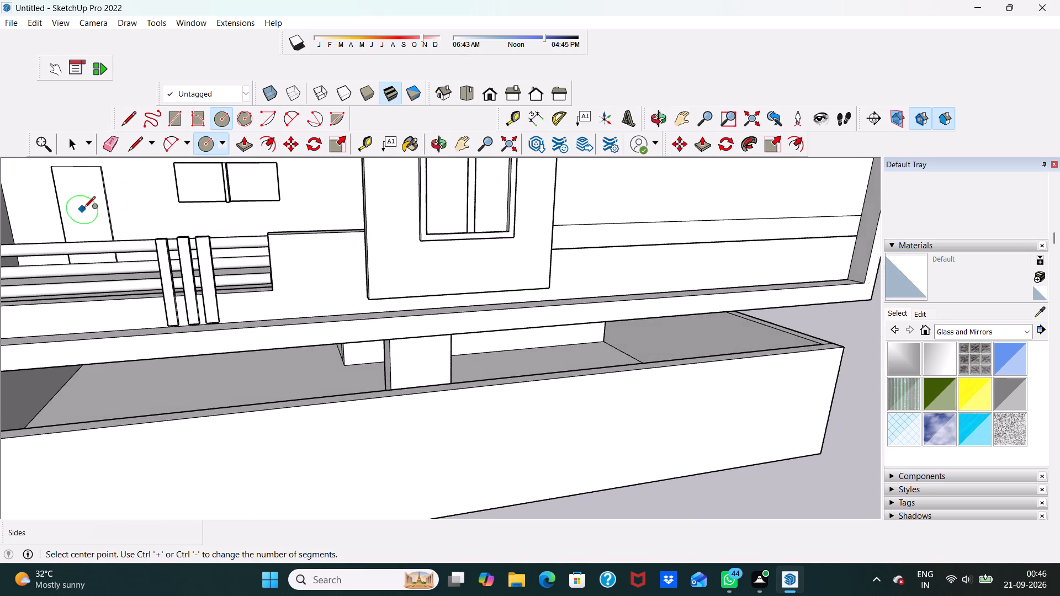
scroll(86, 206, "up", 8)
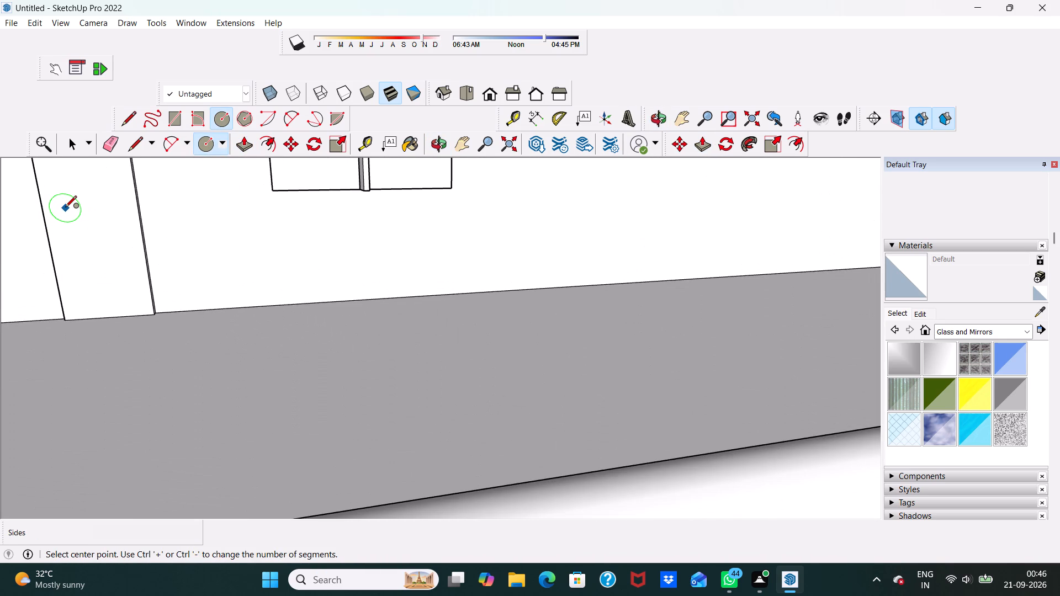
left_click(65, 208)
left_click(67, 192)
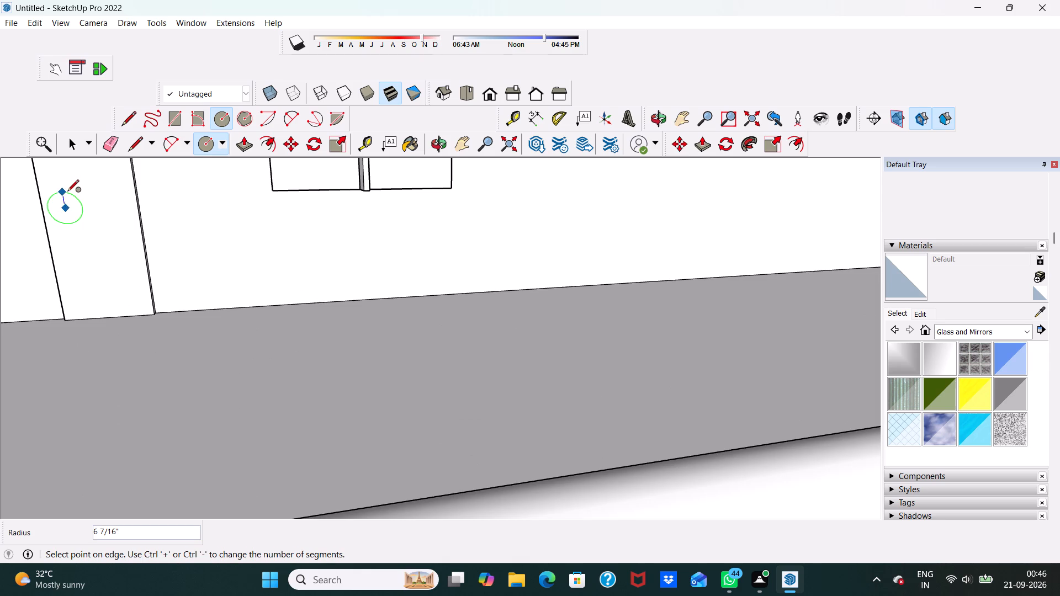
Extrude the circle on the door outward by 3" to form a round knob.
left_click(249, 143)
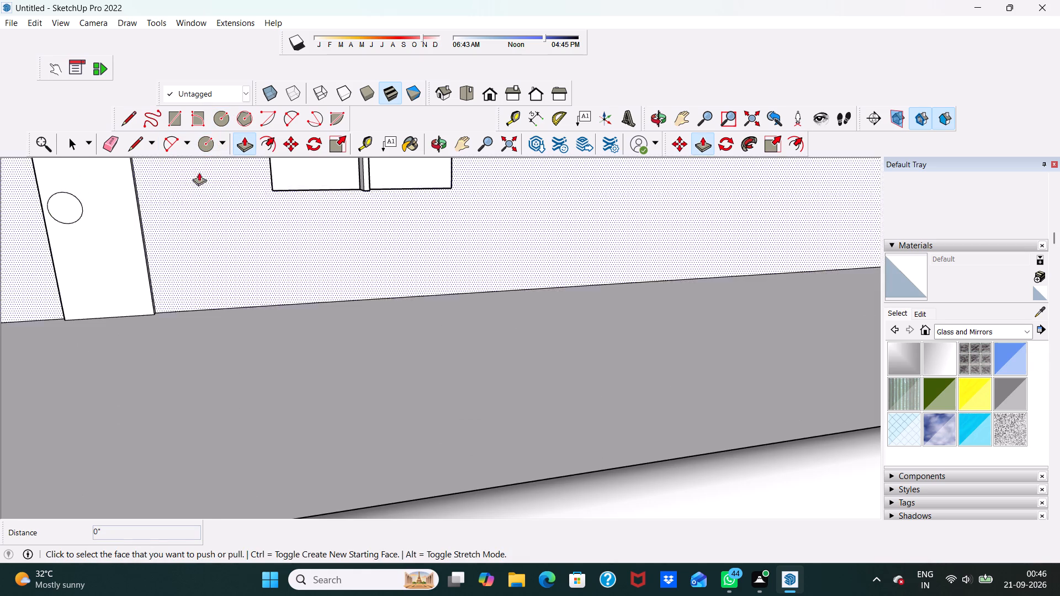
left_click(64, 205)
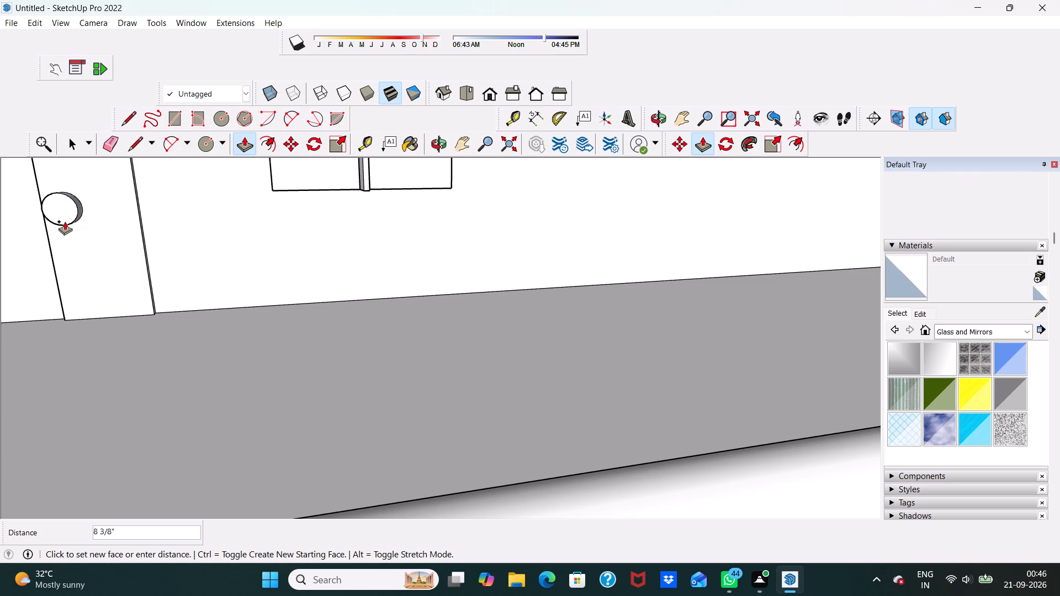
type("3\"")
key("Return")
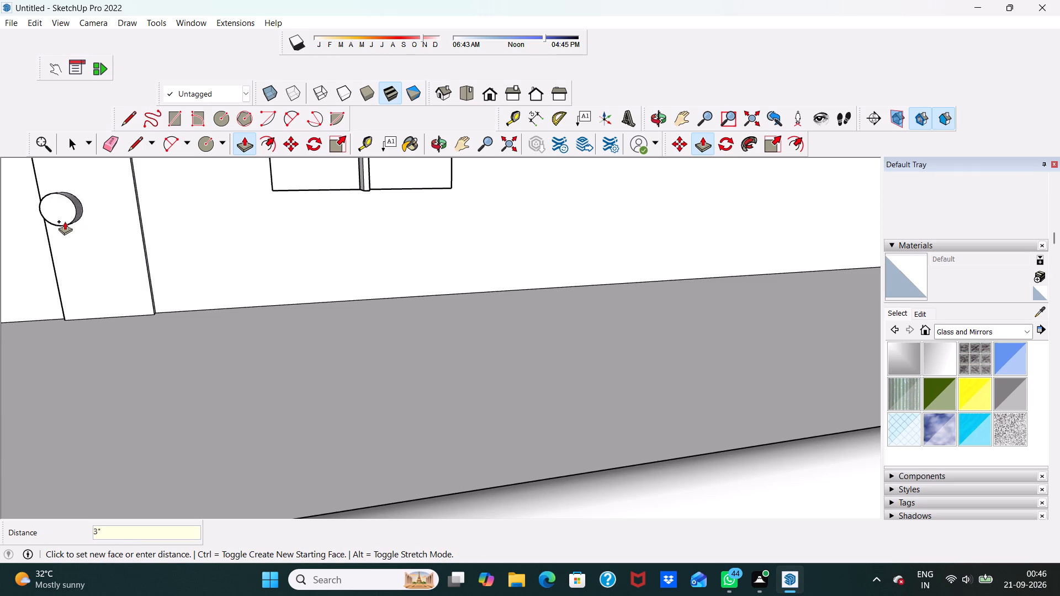
scroll(66, 223, "down", 6)
middle_click_drag(90, 217, 140, 179)
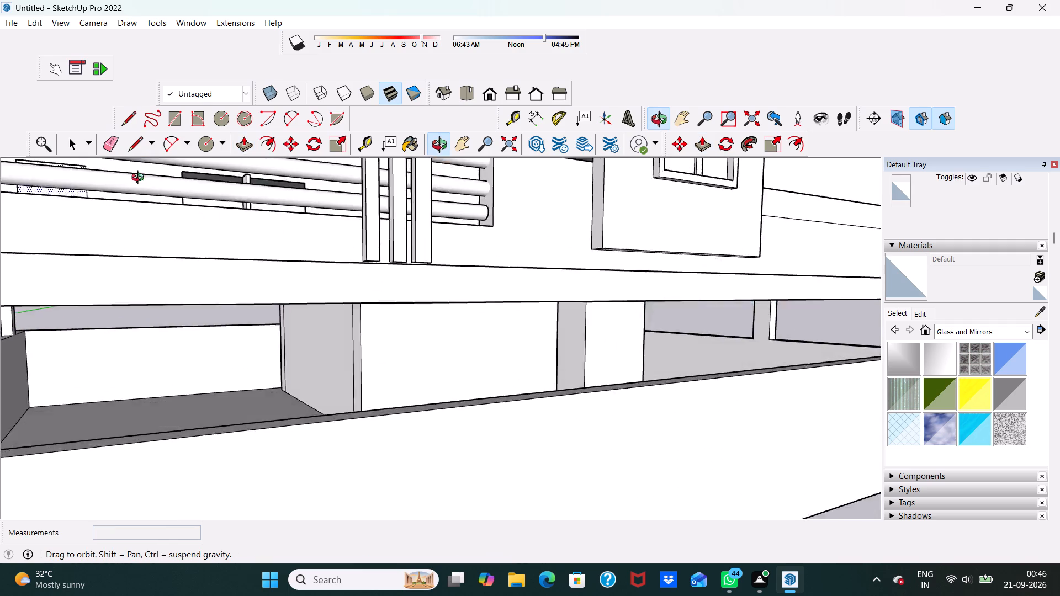
middle_click_drag(140, 179, 89, 209)
scroll(94, 214, "up", 6)
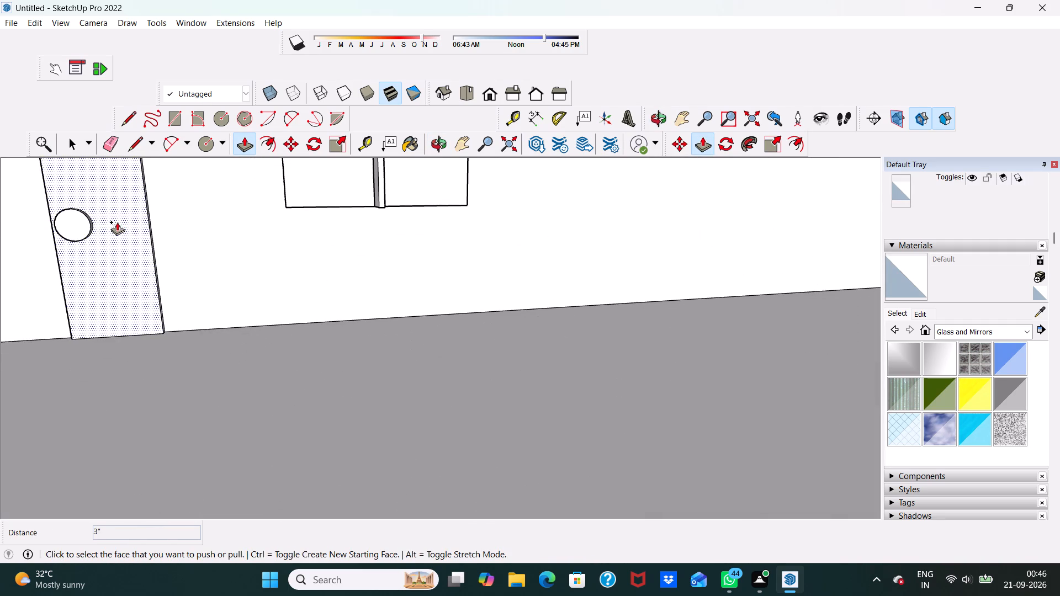
key("space")
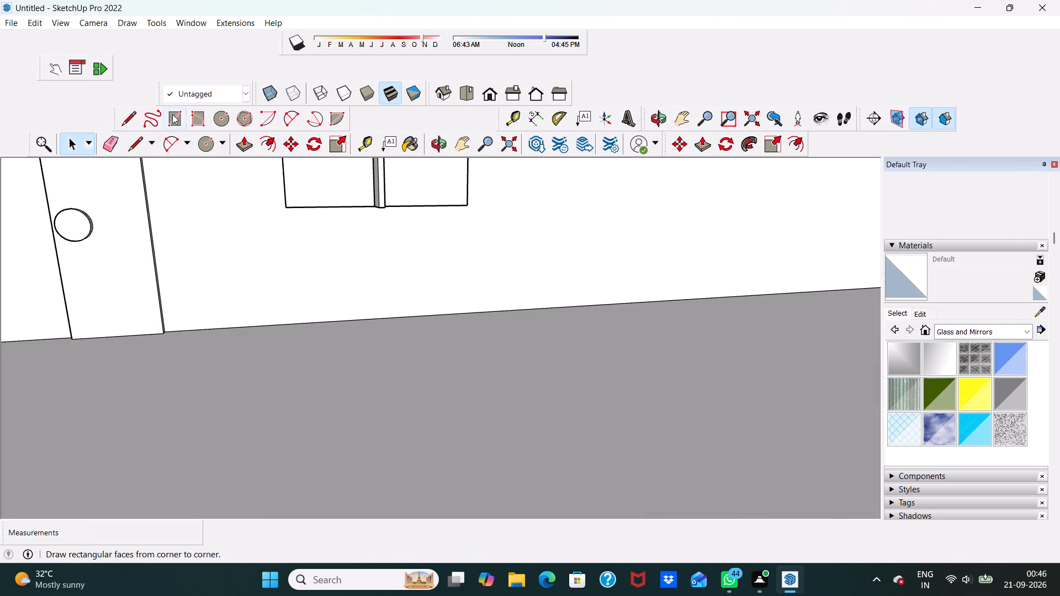
Draw a thin horizontal rectangle about 1' 3/4" by 2" on the door face just below the round knob.
left_click(172, 114)
middle_click_drag(80, 271, 72, 256)
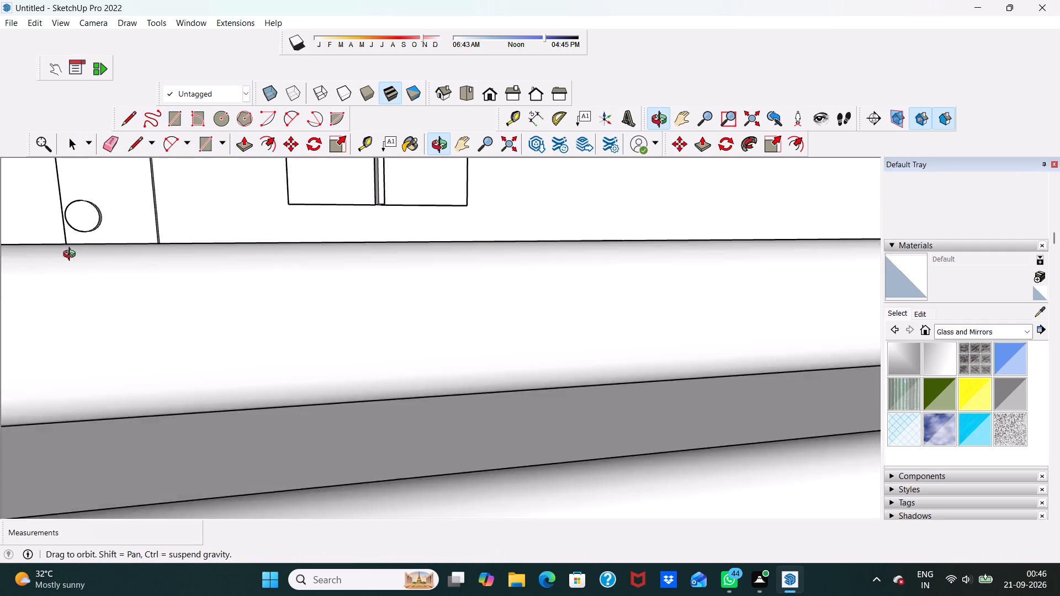
middle_click_drag(72, 256, 68, 267)
scroll(73, 261, "up", 5)
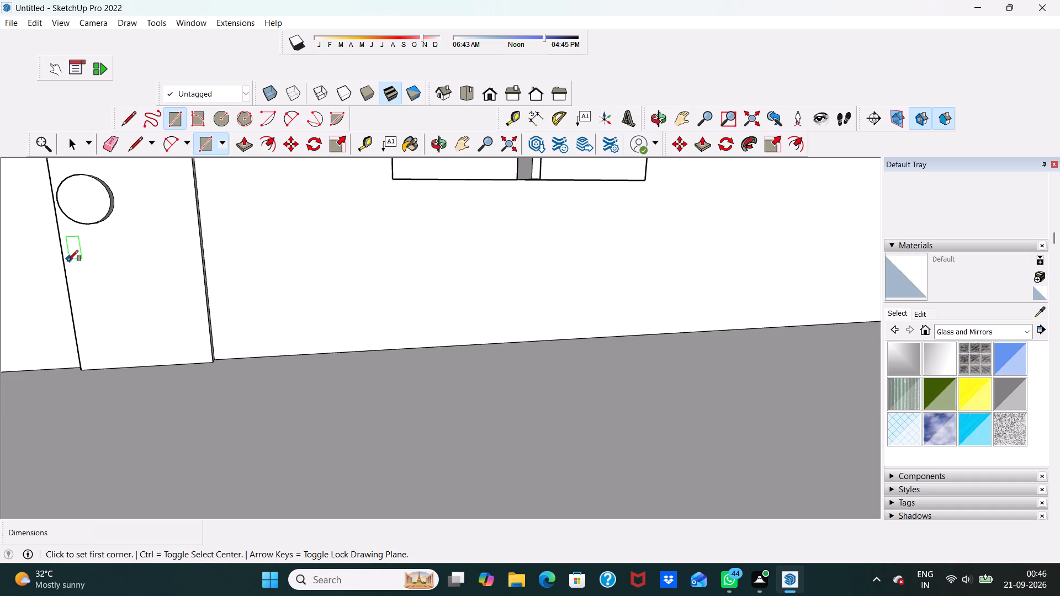
scroll(67, 261, "up", 2)
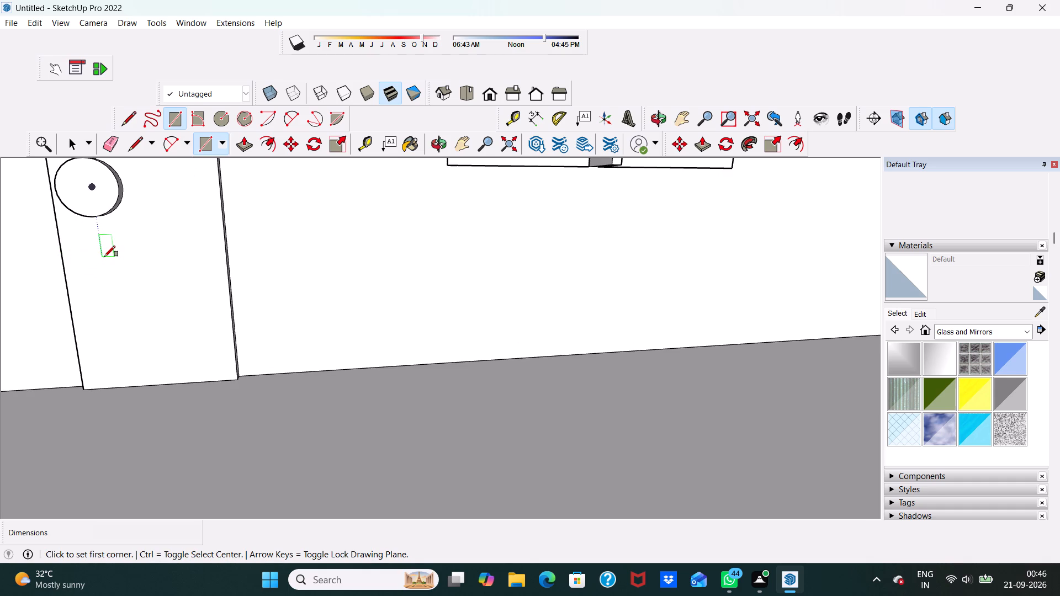
left_click(104, 257)
scroll(145, 233, "up", 2)
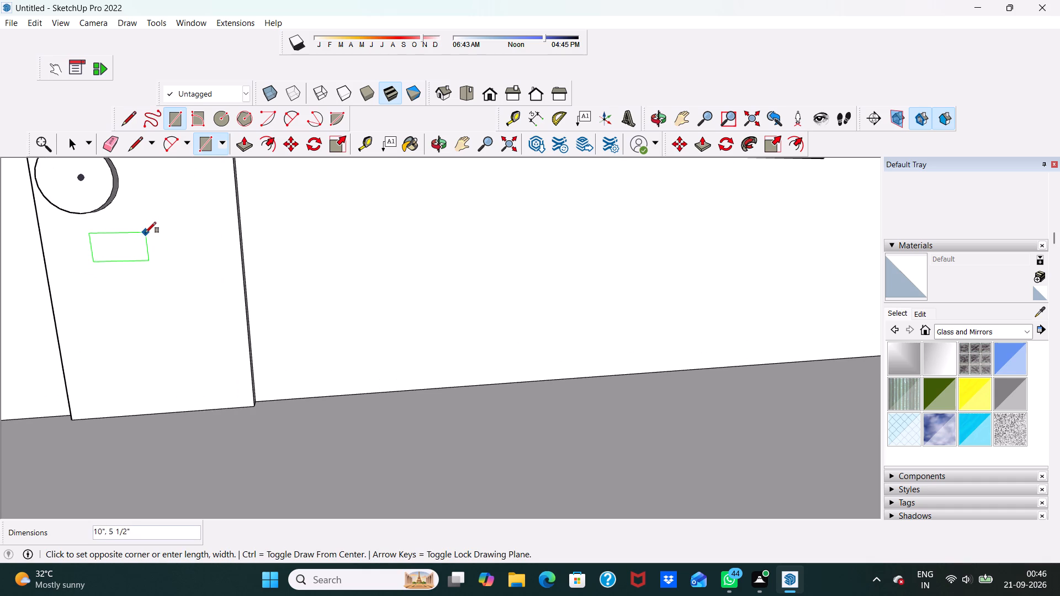
scroll(150, 239, "down", 1)
scroll(154, 254, "up", 1)
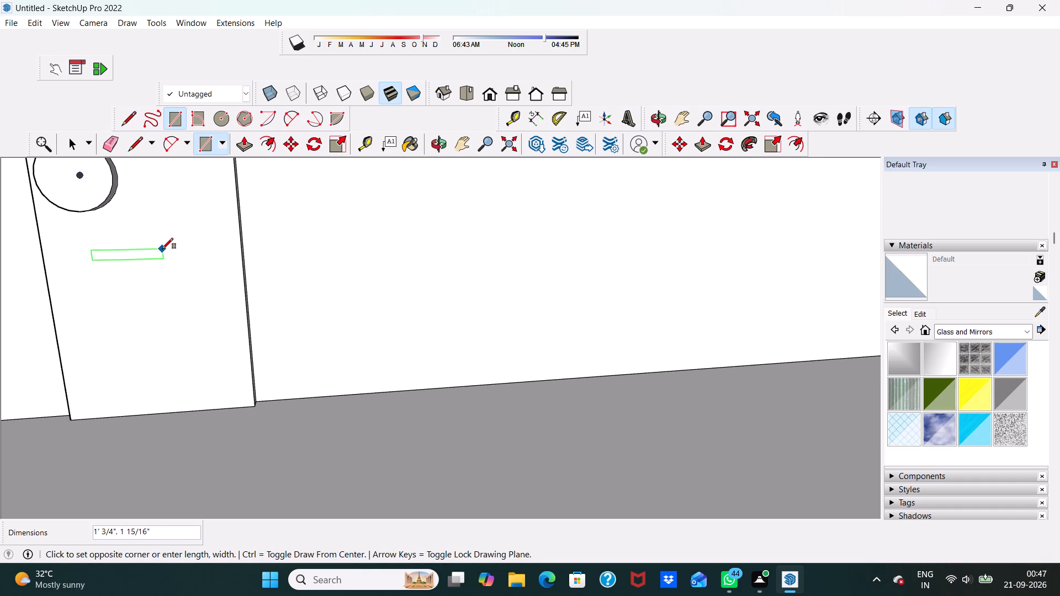
left_click(162, 249)
scroll(192, 217, "down", 4)
key("space")
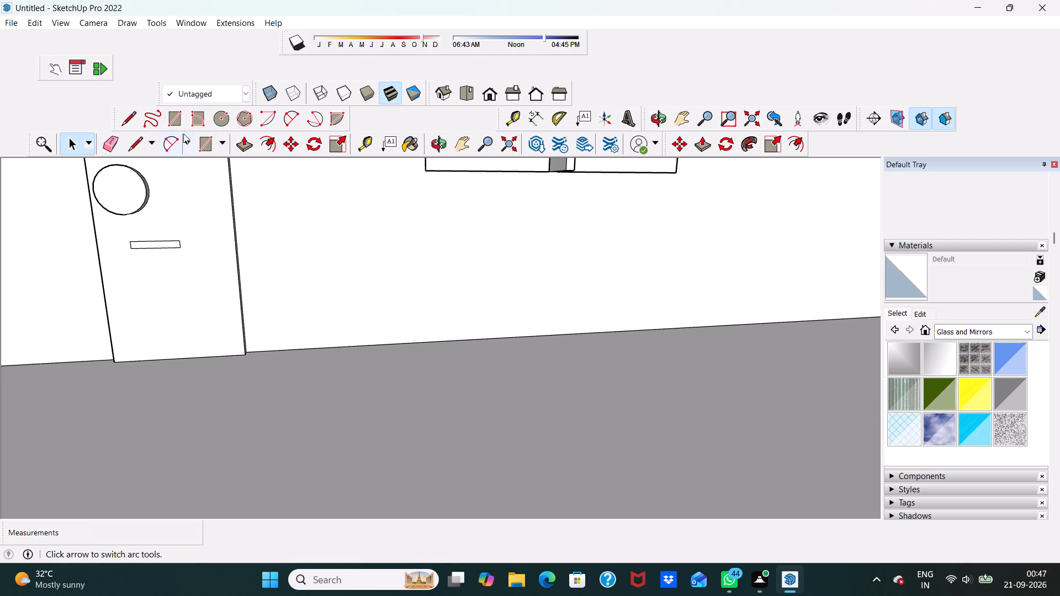
Extrude the thin rectangle below the knob outward by 3" to form a door handle bar.
left_click(245, 143)
scroll(178, 222, "up", 2)
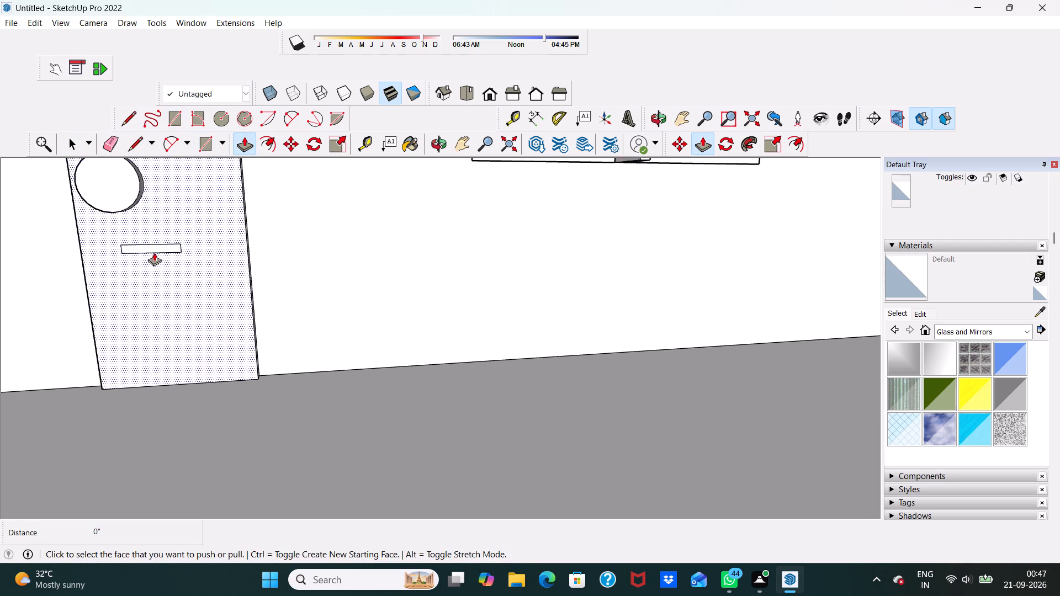
scroll(154, 252, "up", 1)
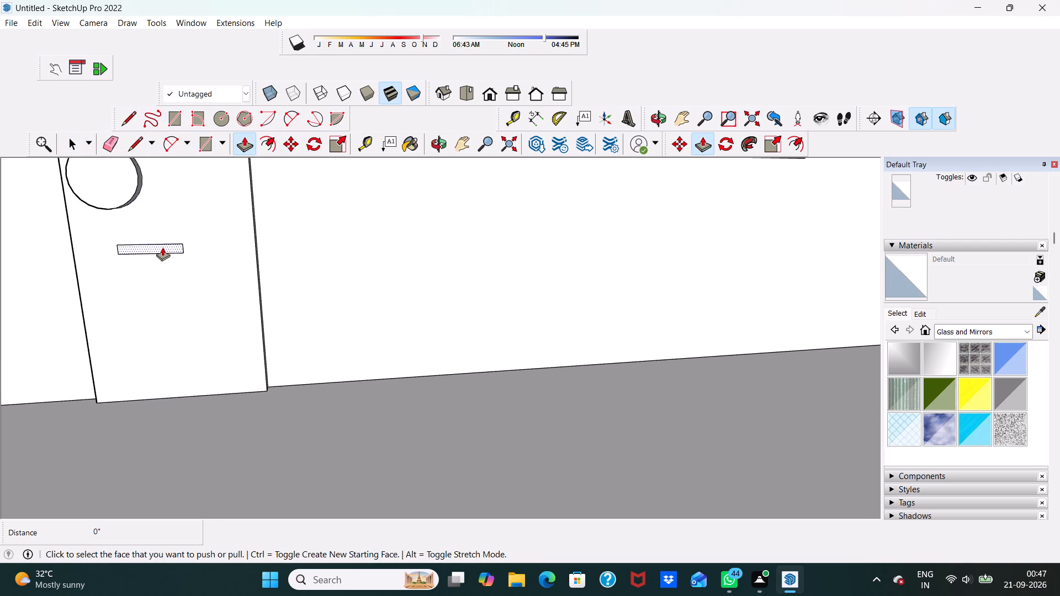
left_click(162, 247)
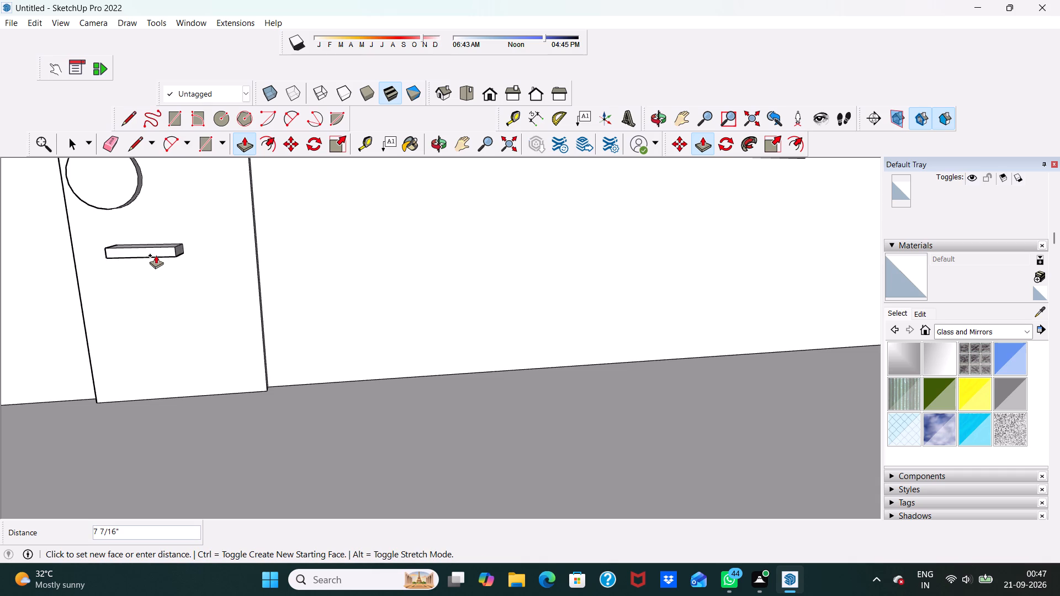
type("3\"")
key("Return")
key("space")
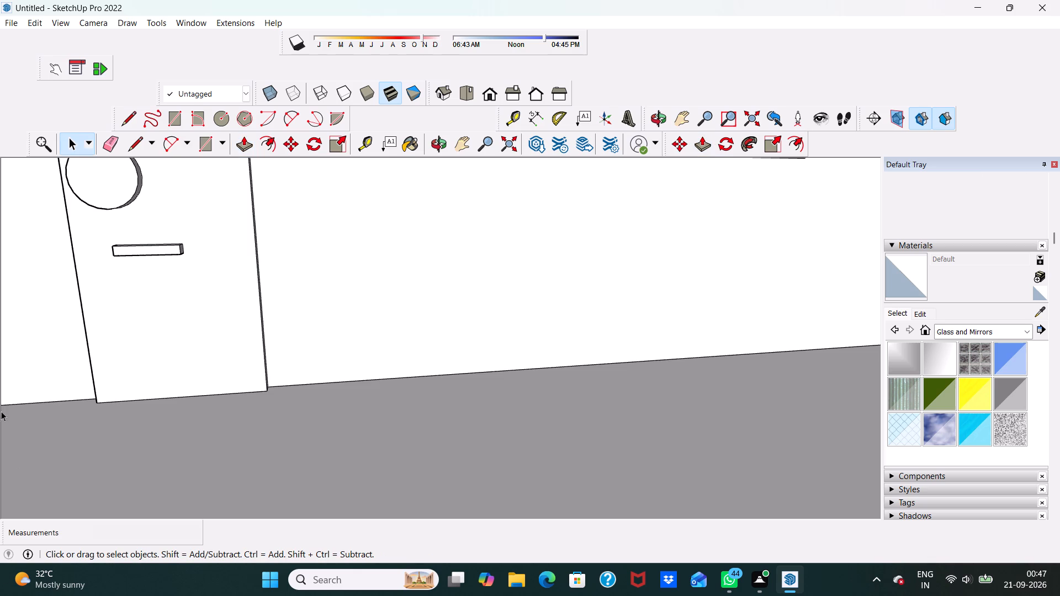
Examine the lower balcony's door from several distances and angles, and the middle balcony's back wall and opening above it.
scroll(99, 361, "down", 3)
middle_click_drag(231, 374, 191, 333)
scroll(199, 323, "up", 1)
scroll(202, 317, "down", 6)
scroll(258, 285, "down", 6)
middle_click_drag(235, 307, 195, 434)
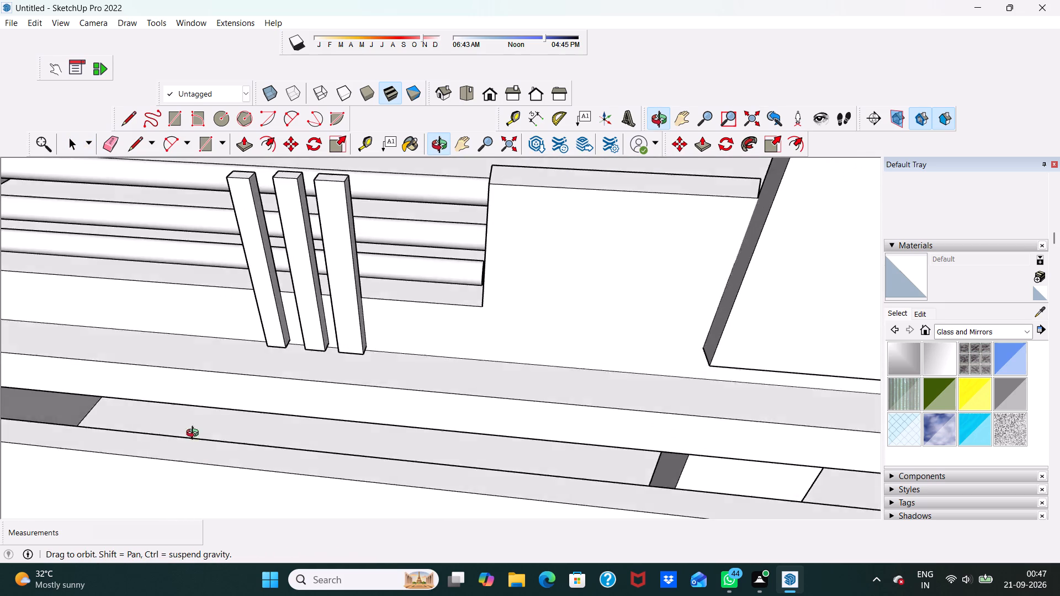
middle_click_drag(195, 434, 290, 457)
scroll(273, 380, "down", 6)
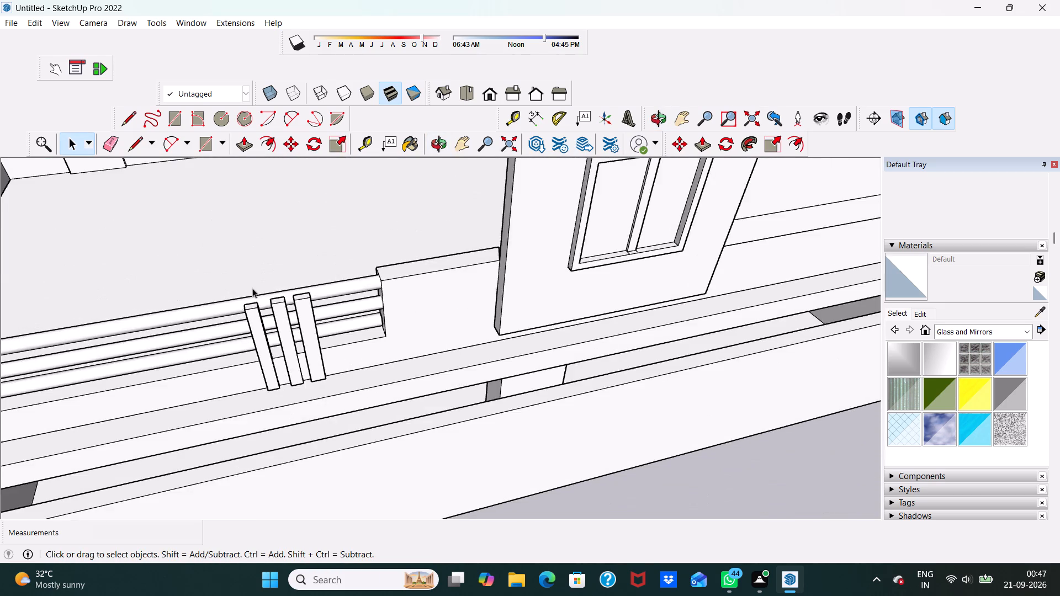
scroll(252, 288, "down", 5)
scroll(248, 288, "up", 1)
scroll(246, 305, "down", 1)
middle_click_drag(234, 306, 197, 207)
scroll(192, 206, "up", 2)
scroll(172, 214, "down", 4)
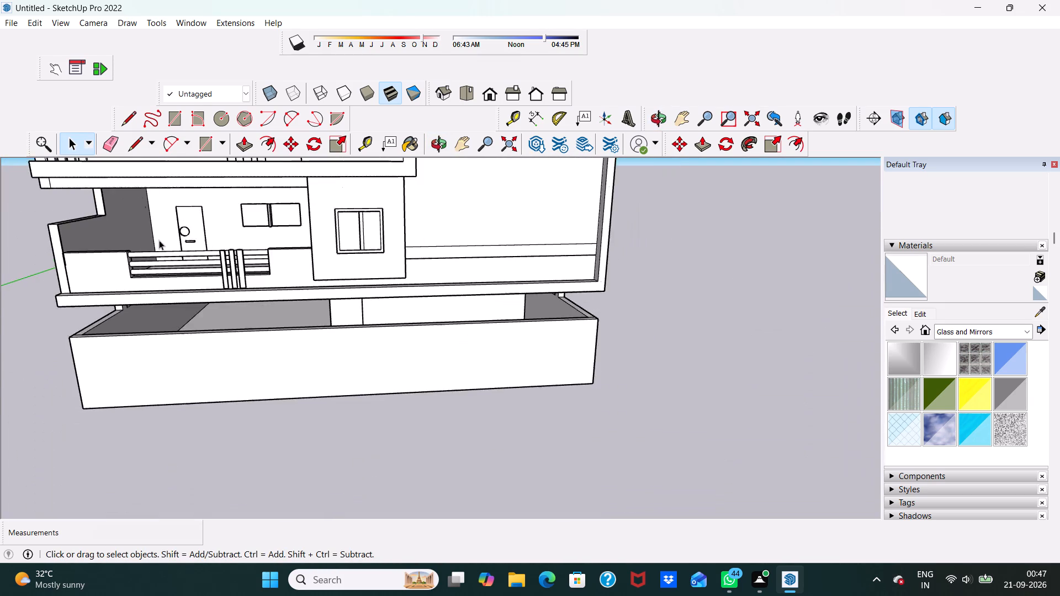
scroll(159, 240, "down", 9)
scroll(183, 170, "up", 9)
middle_click_drag(168, 166, 178, 215)
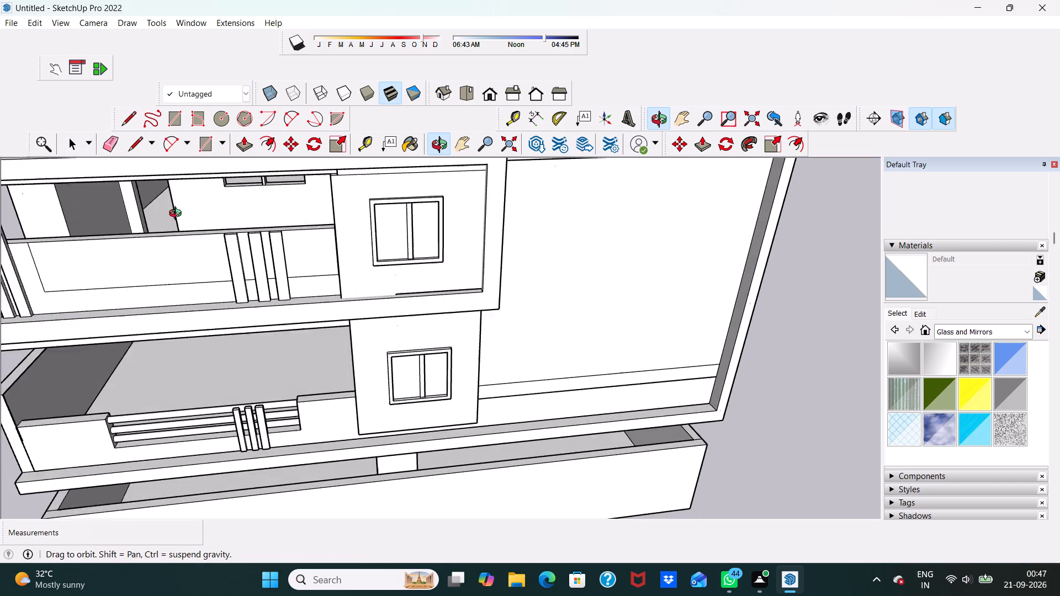
middle_click_drag(178, 215, 179, 240)
scroll(172, 226, "up", 5)
middle_click_drag(159, 219, 177, 201)
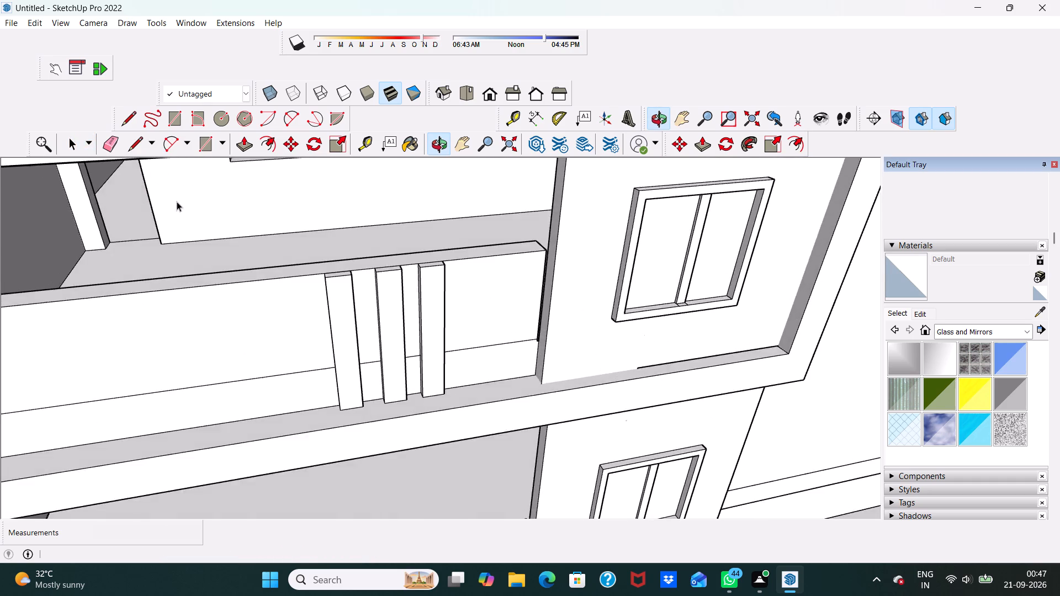
Draw a 7' by 3' rectangle over the door opening in the upper balcony's back wall.
scroll(177, 201, "up", 4)
left_click(177, 120)
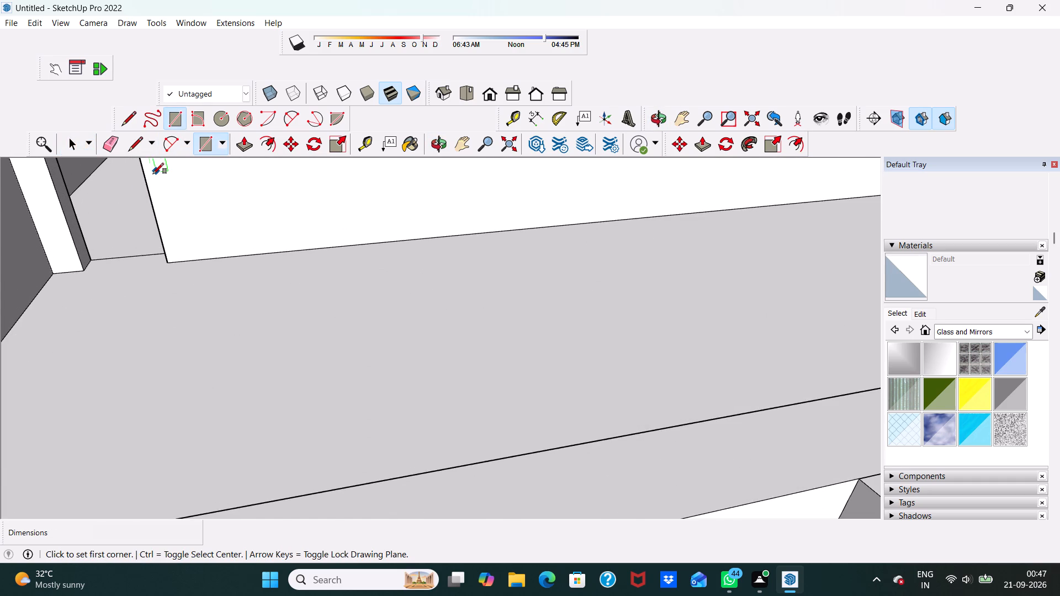
scroll(124, 215, "down", 1)
left_click(84, 265)
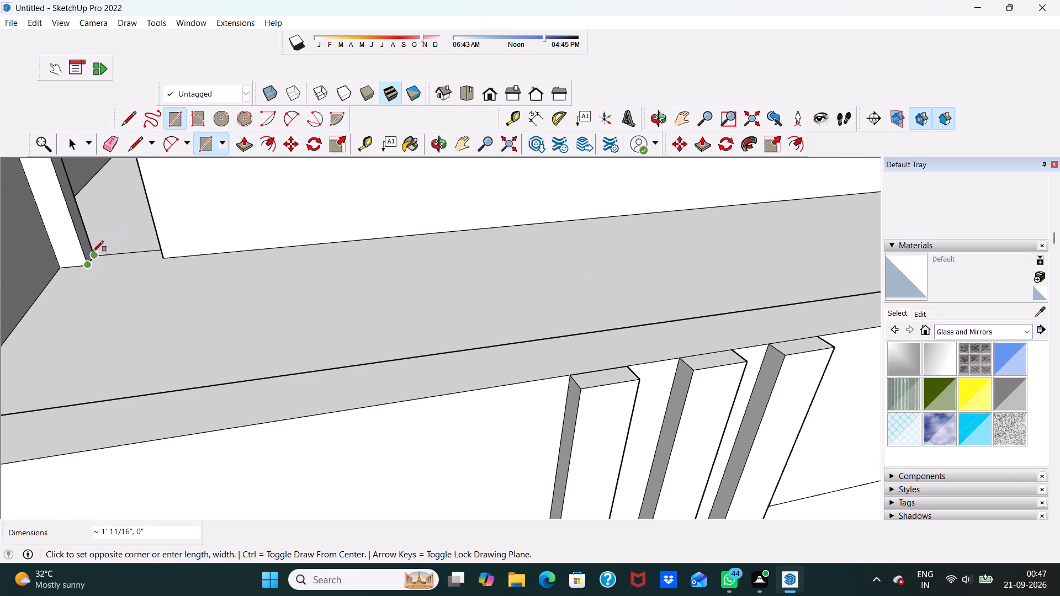
scroll(95, 252, "down", 10)
middle_click_drag(121, 237, 116, 193)
scroll(116, 193, "up", 6)
left_click(157, 193)
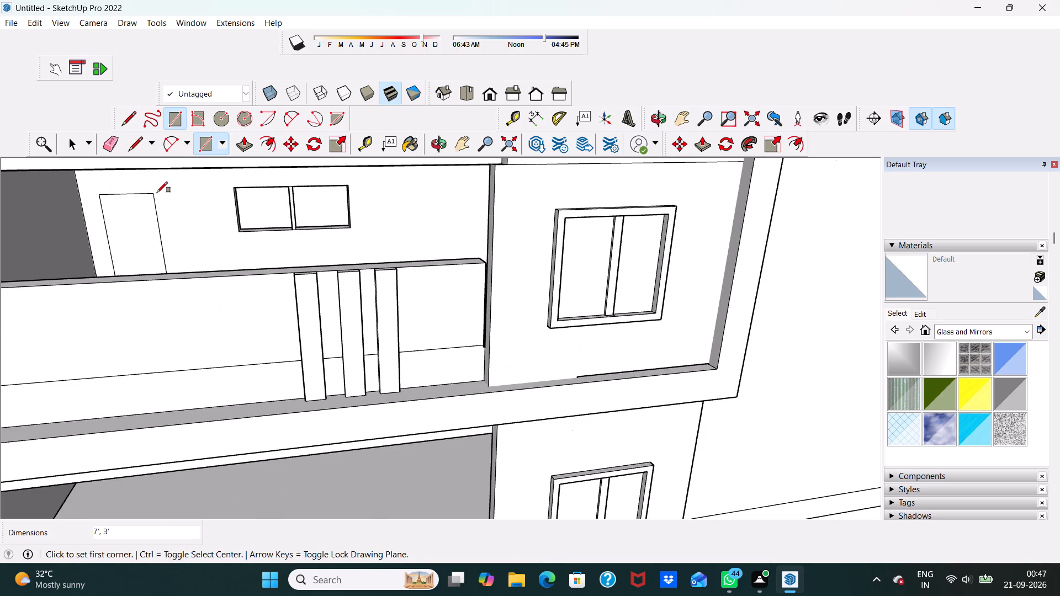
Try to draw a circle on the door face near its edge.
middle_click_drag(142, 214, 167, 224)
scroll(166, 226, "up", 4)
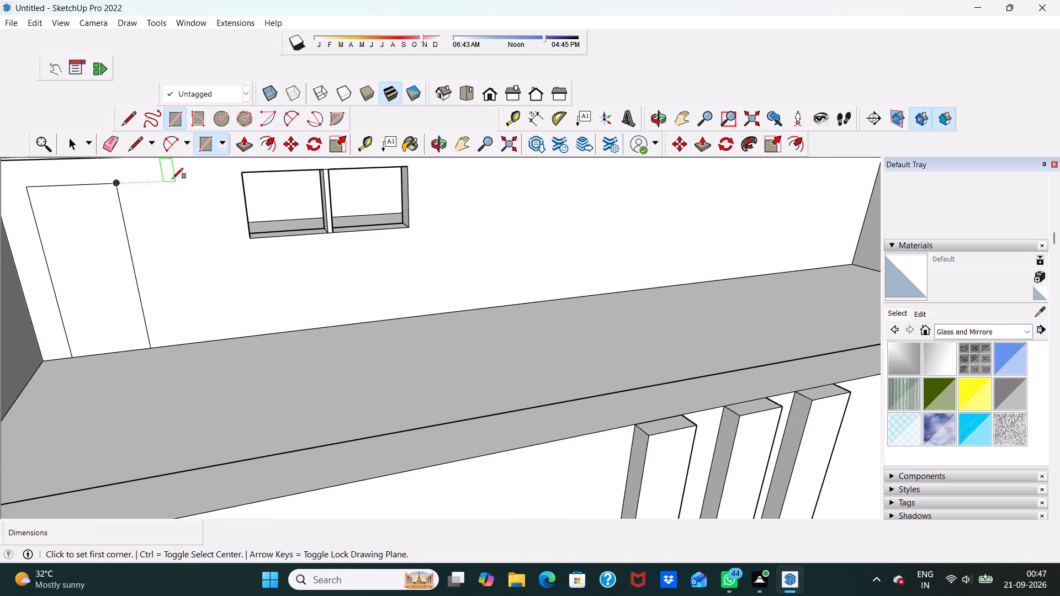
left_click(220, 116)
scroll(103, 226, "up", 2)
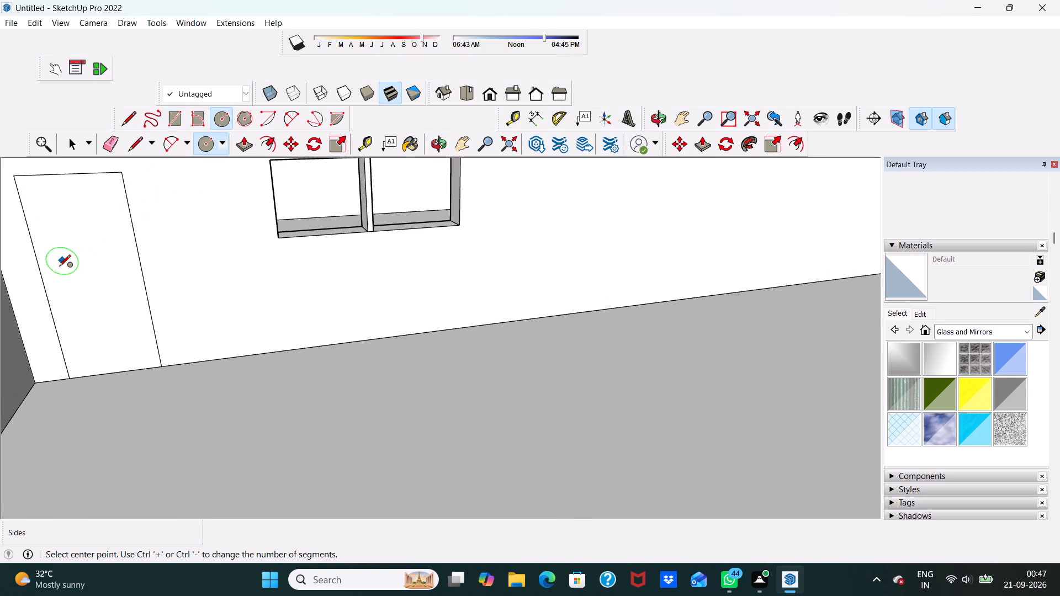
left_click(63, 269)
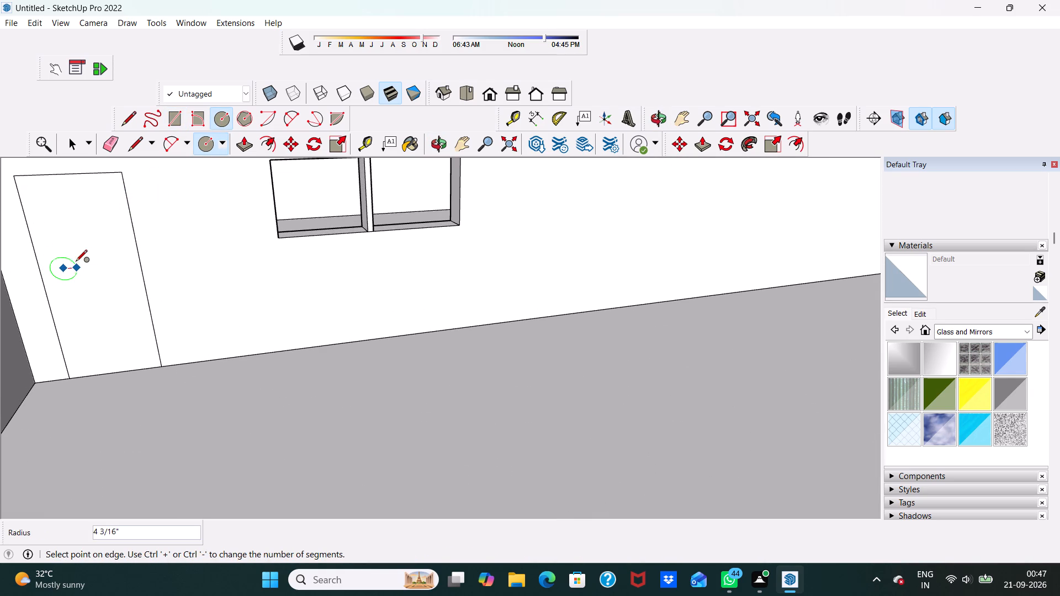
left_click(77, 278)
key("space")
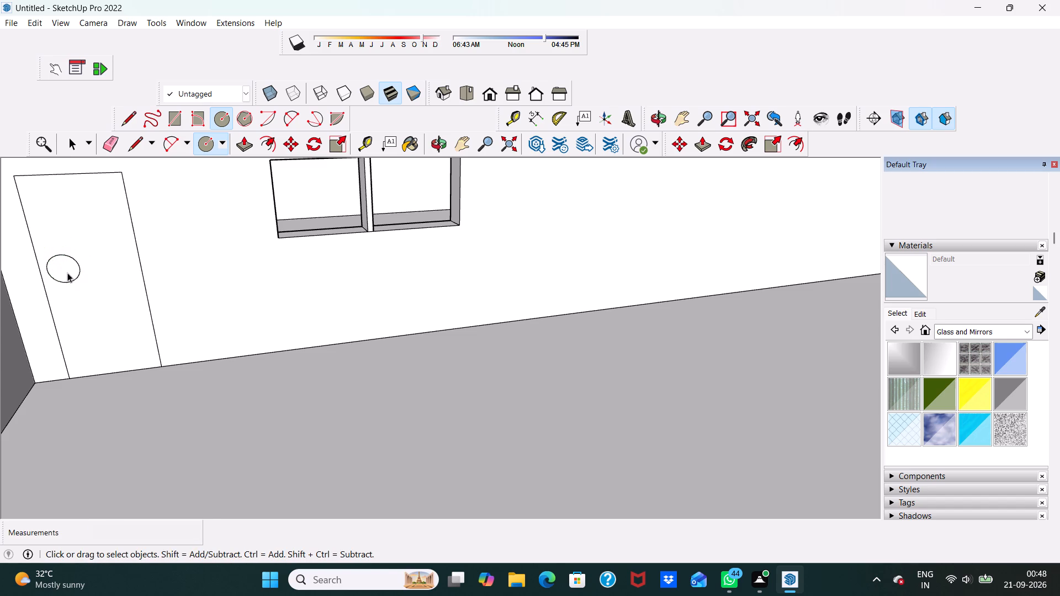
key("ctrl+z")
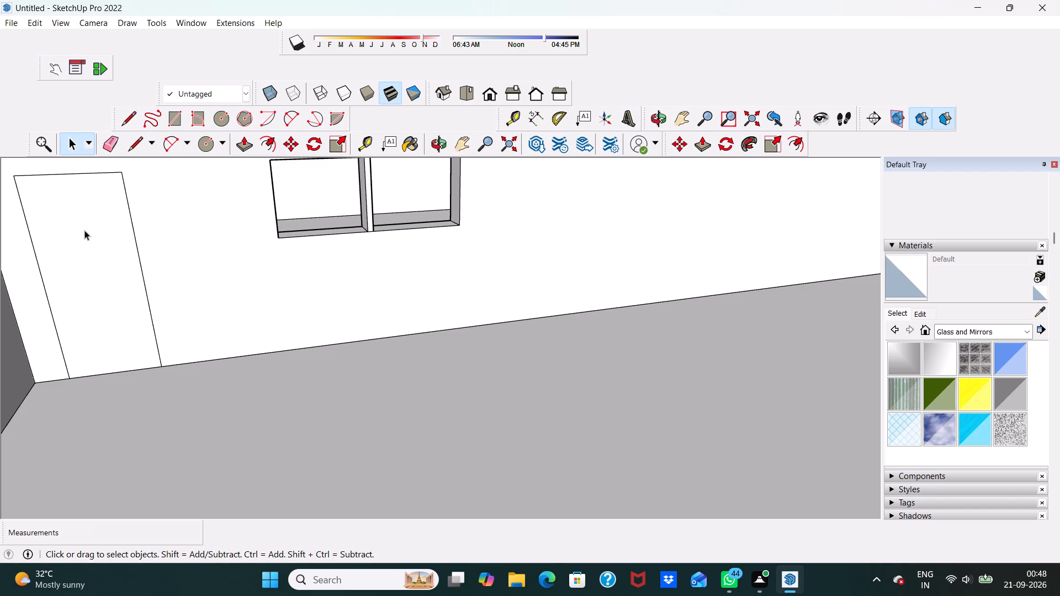
Extrude the door face outward by 3" with Push/Pull.
left_click(85, 230)
left_click(244, 145)
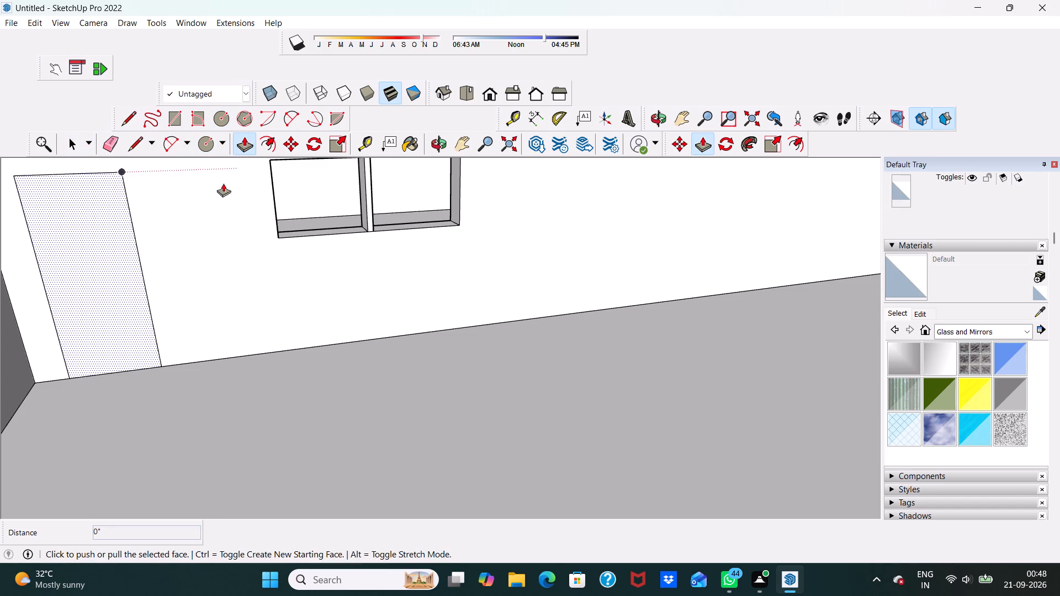
left_click(113, 236)
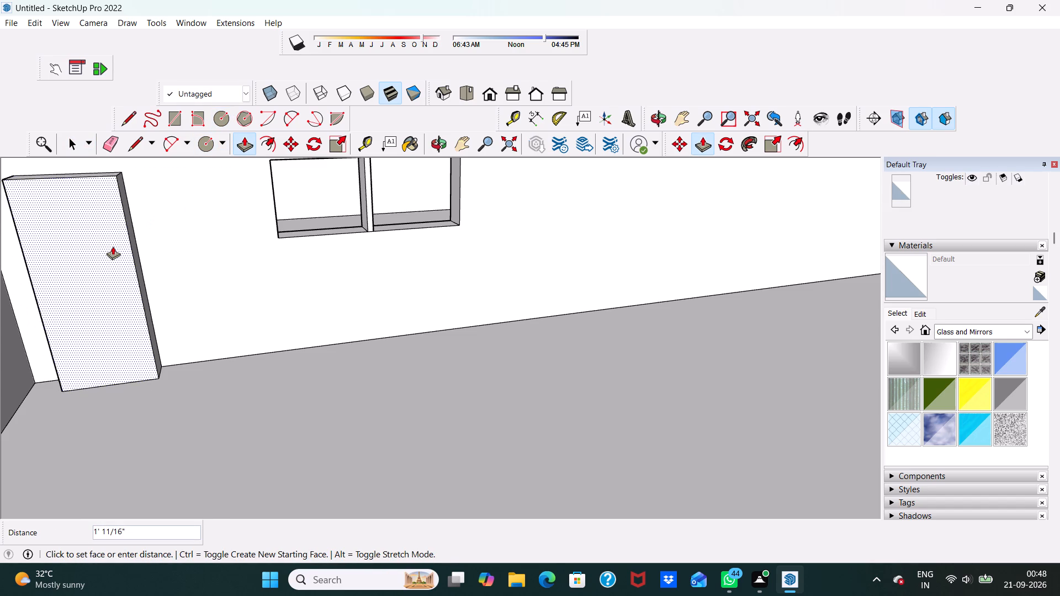
type("3\"")
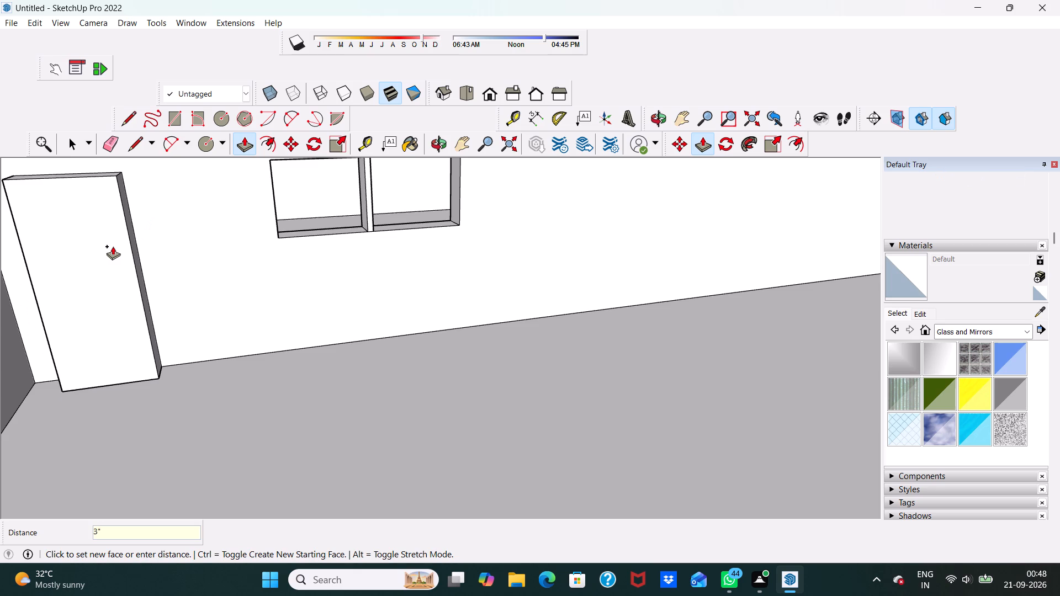
key("Return")
Draw a circle of about 5 7/8" radius near the outer edge of the extruded door's front face.
scroll(179, 188, "up", 1)
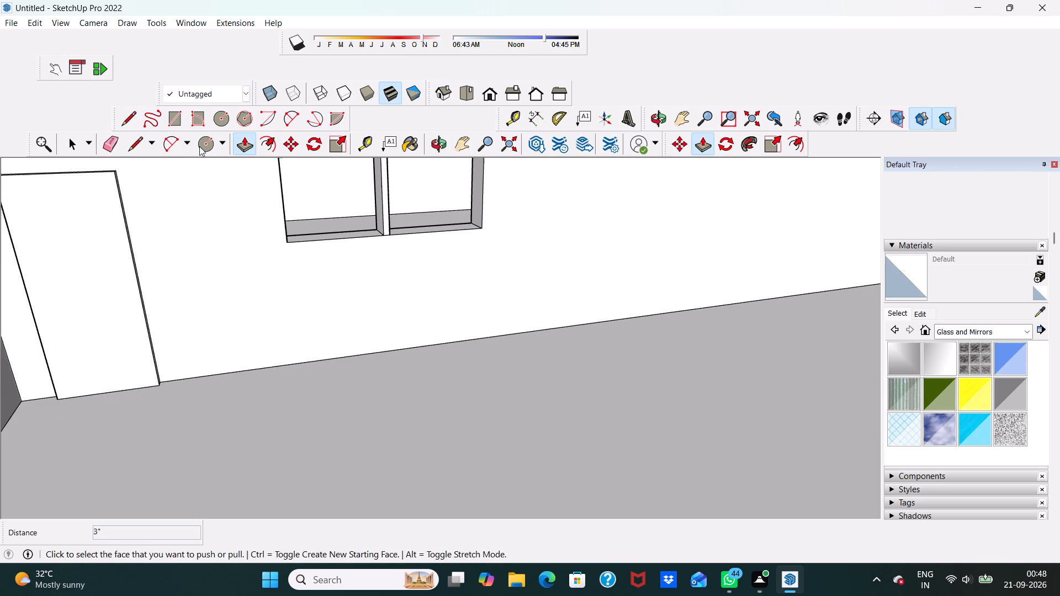
left_click(203, 141)
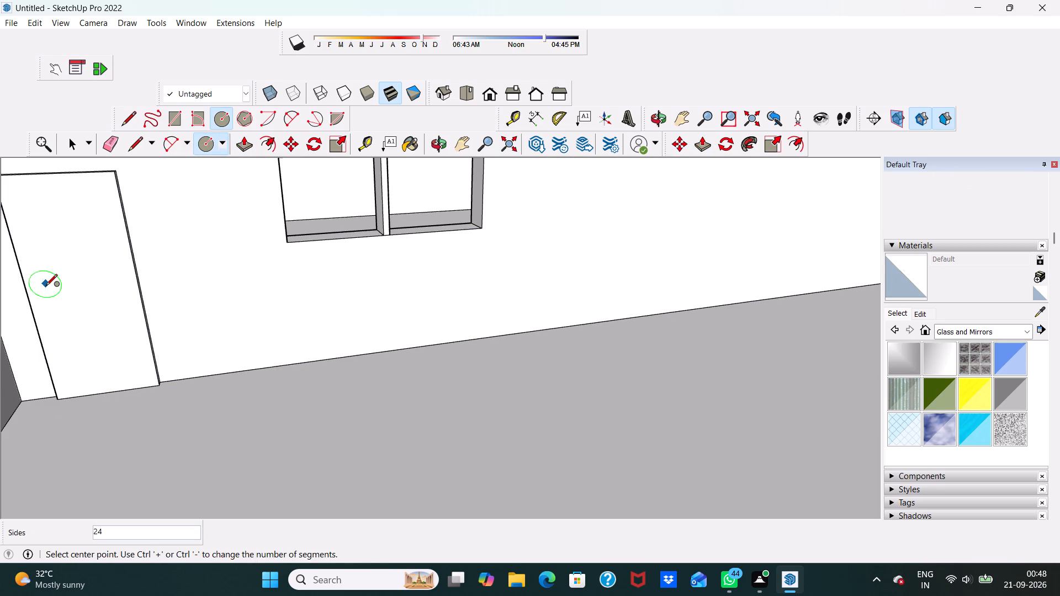
left_click(54, 274)
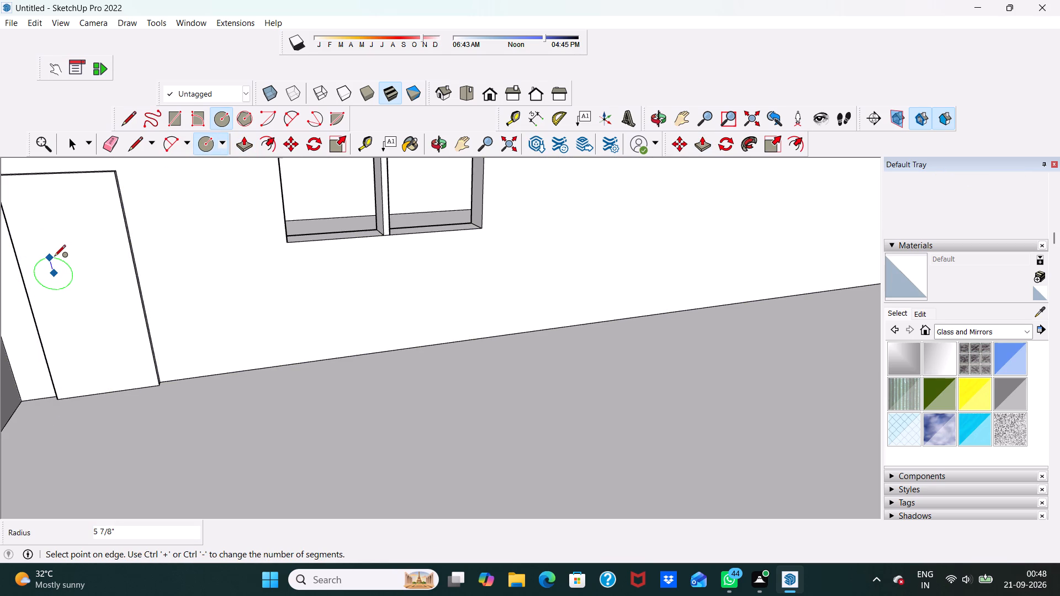
left_click(49, 260)
left_click_drag(162, 167, 202, 135)
key("space")
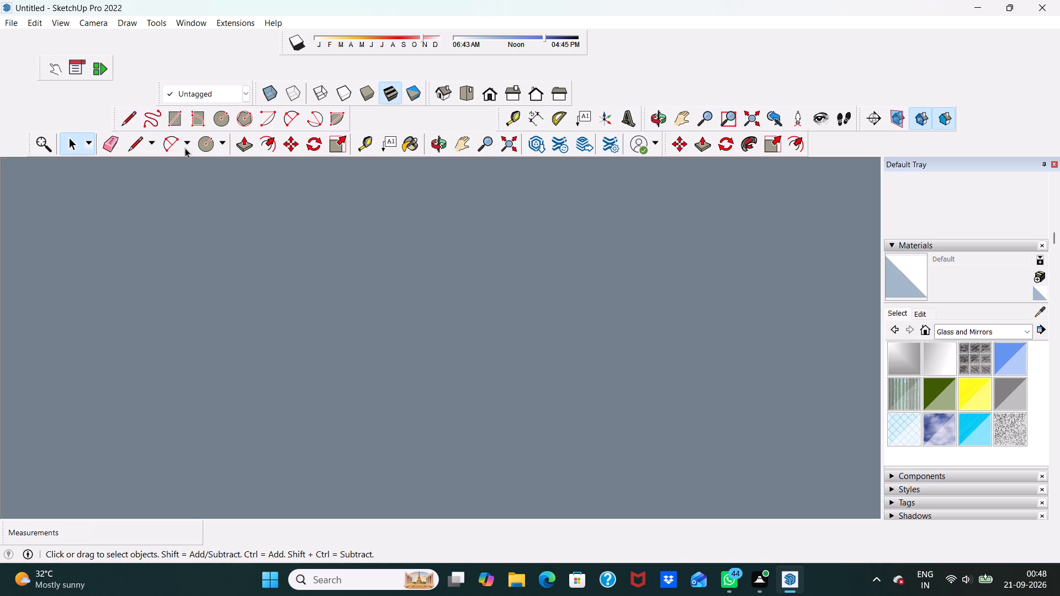
Extrude the circle on the upper balcony door outward by 3" to form a round knob.
scroll(185, 148, "down", 5)
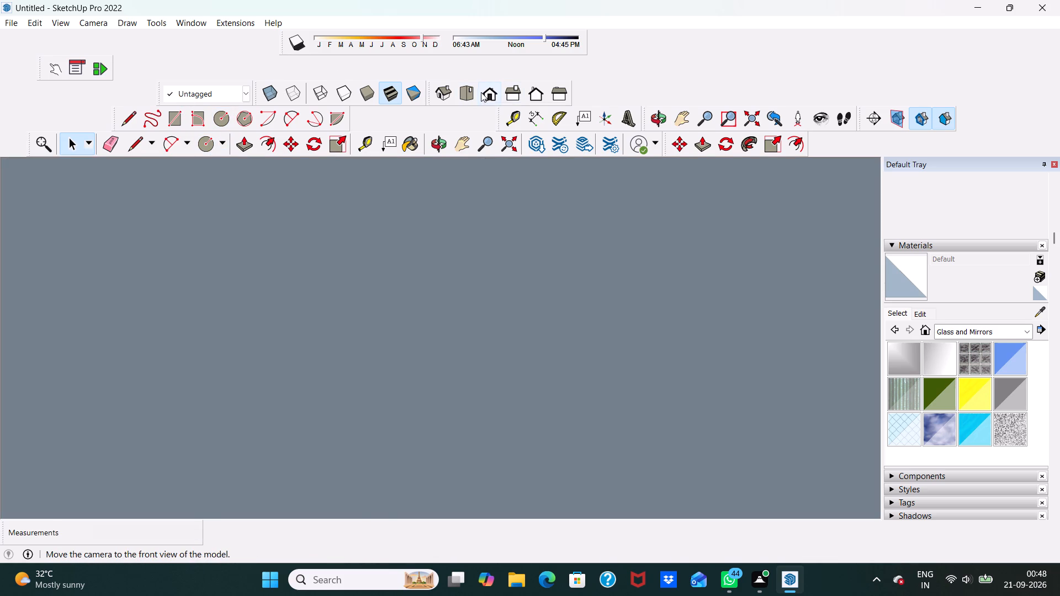
left_click(485, 94)
scroll(485, 94, "down", 5)
scroll(222, 238, "down", 19)
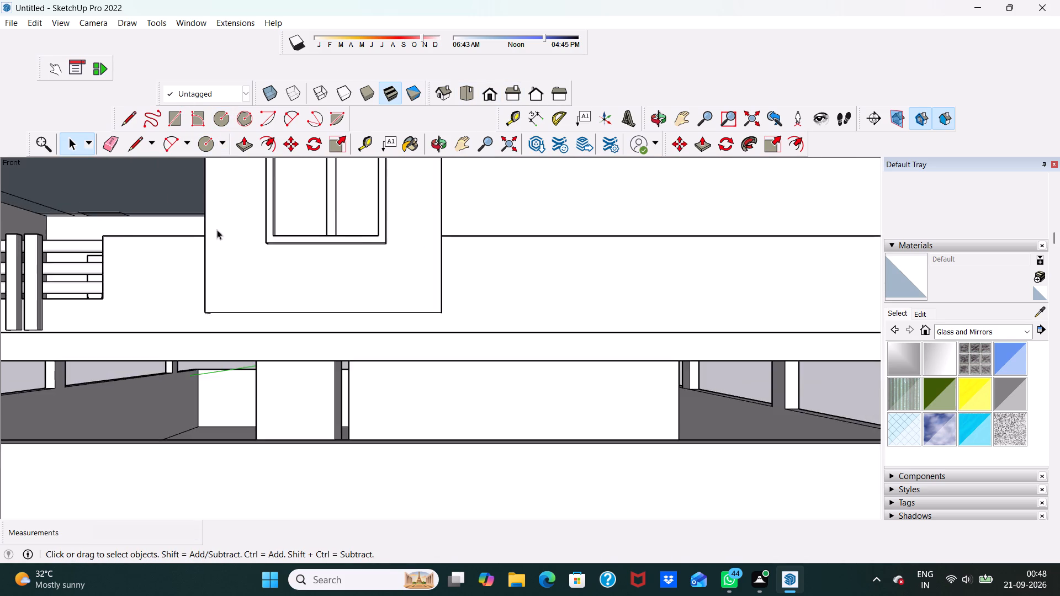
scroll(217, 230, "down", 3)
scroll(88, 225, "down", 1)
scroll(88, 225, "up", 1)
scroll(89, 225, "down", 8)
middle_click_drag(86, 186, 151, 284)
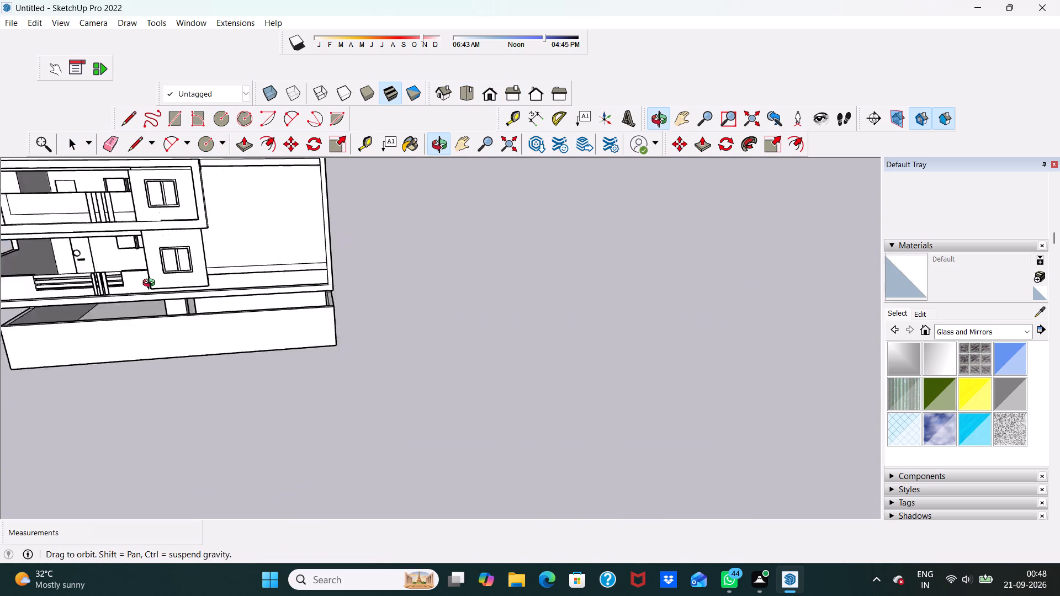
middle_click_drag(151, 284, 154, 290)
scroll(128, 265, "up", 1)
scroll(78, 238, "down", 3)
scroll(3, 215, "up", 18)
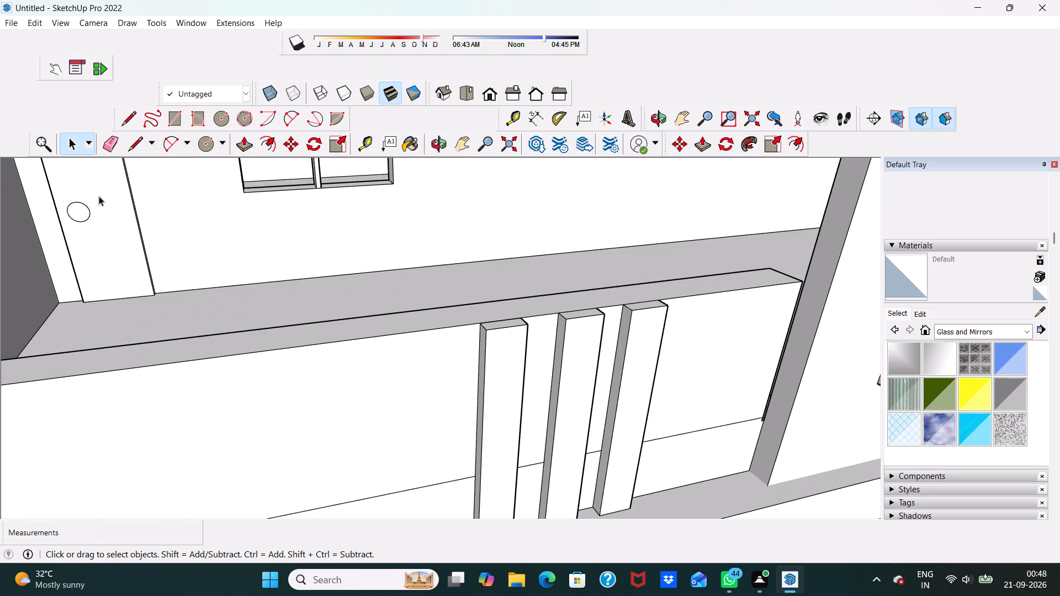
left_click(243, 143)
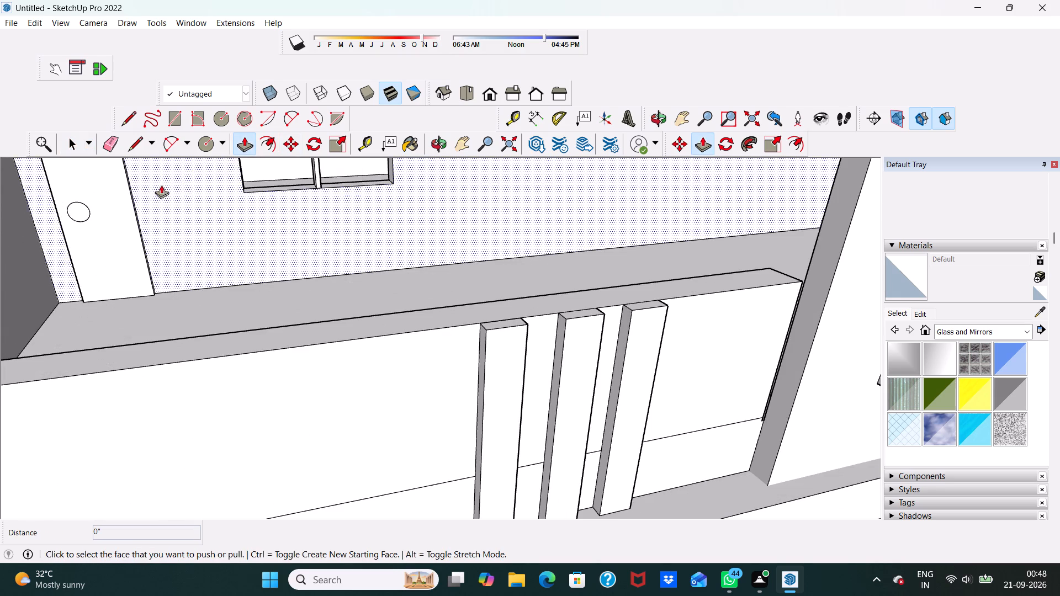
left_click(83, 208)
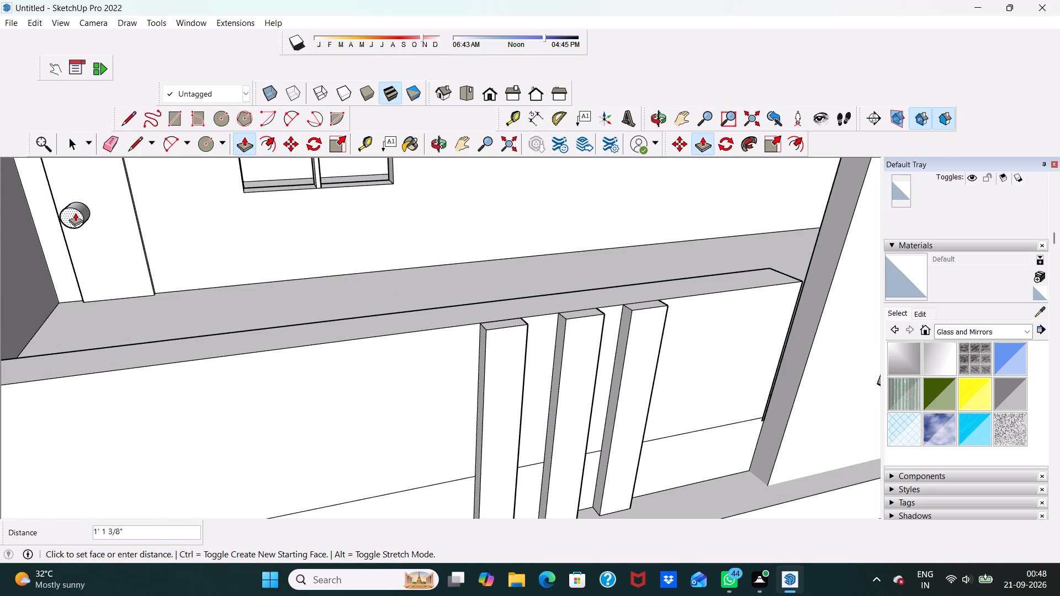
type("3\"")
key("Return")
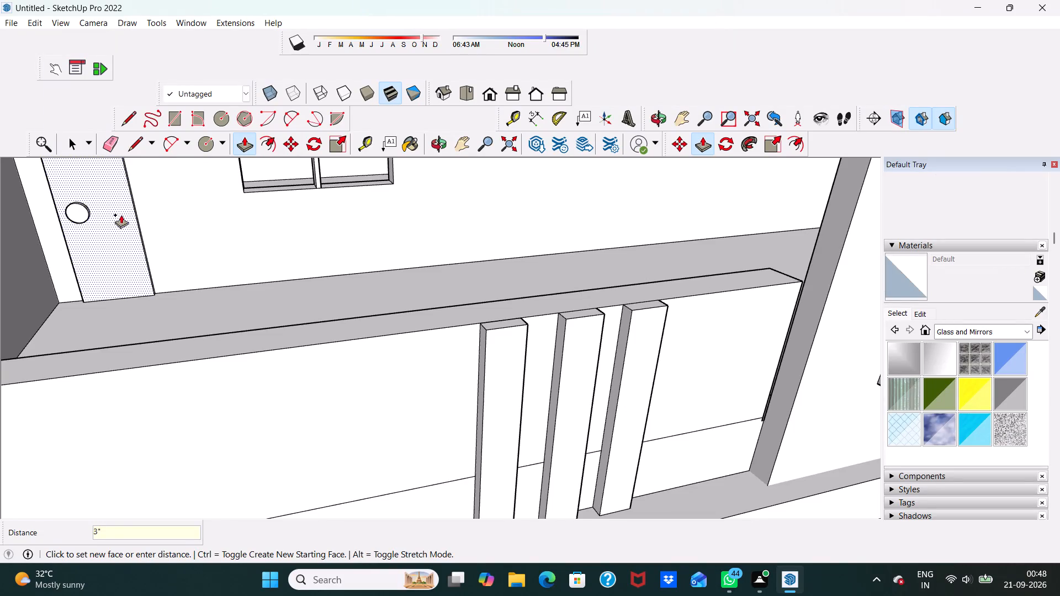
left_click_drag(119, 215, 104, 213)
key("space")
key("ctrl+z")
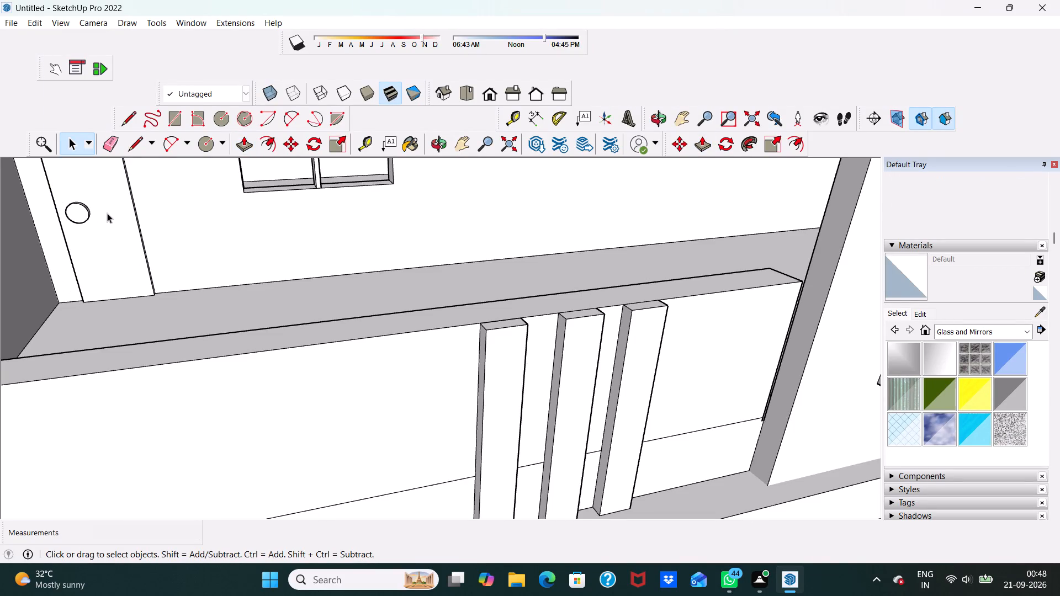
Draw a small horizontal rectangle on the door face just below the round knob.
scroll(112, 203, "up", 4)
left_click(179, 120)
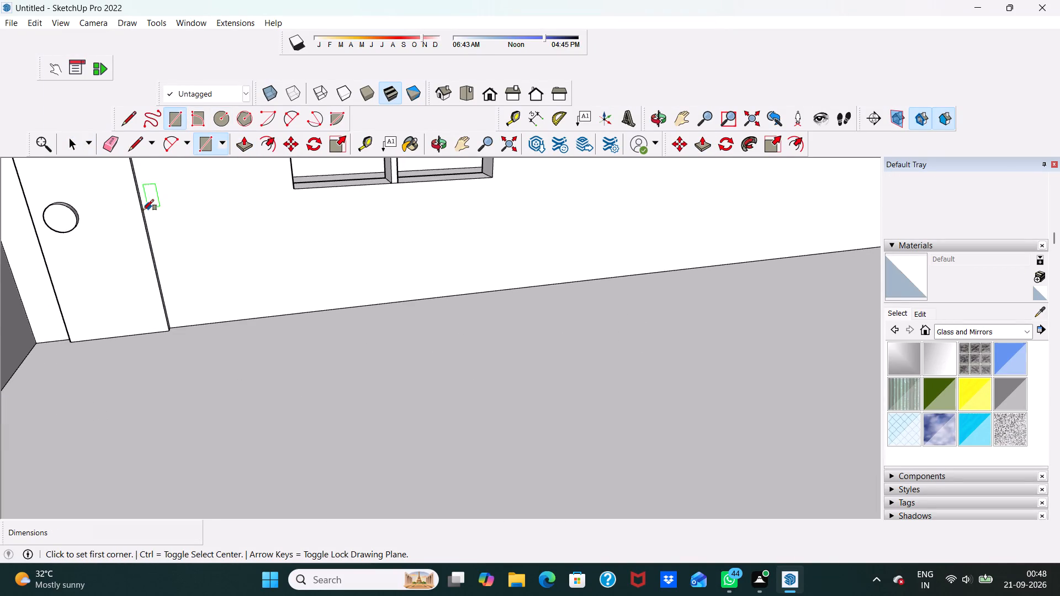
scroll(121, 230, "up", 2)
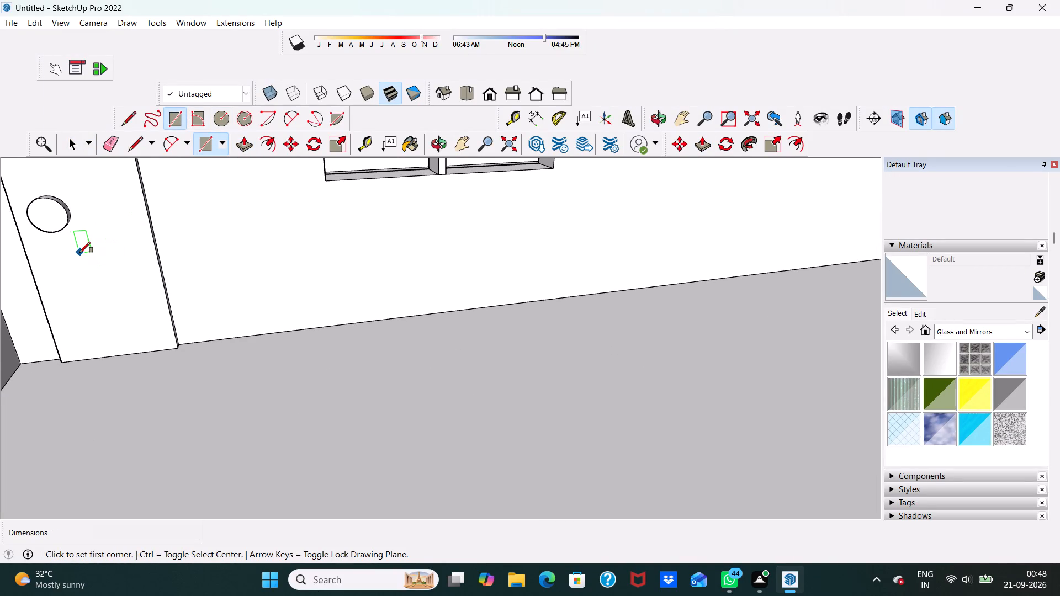
left_click(72, 252)
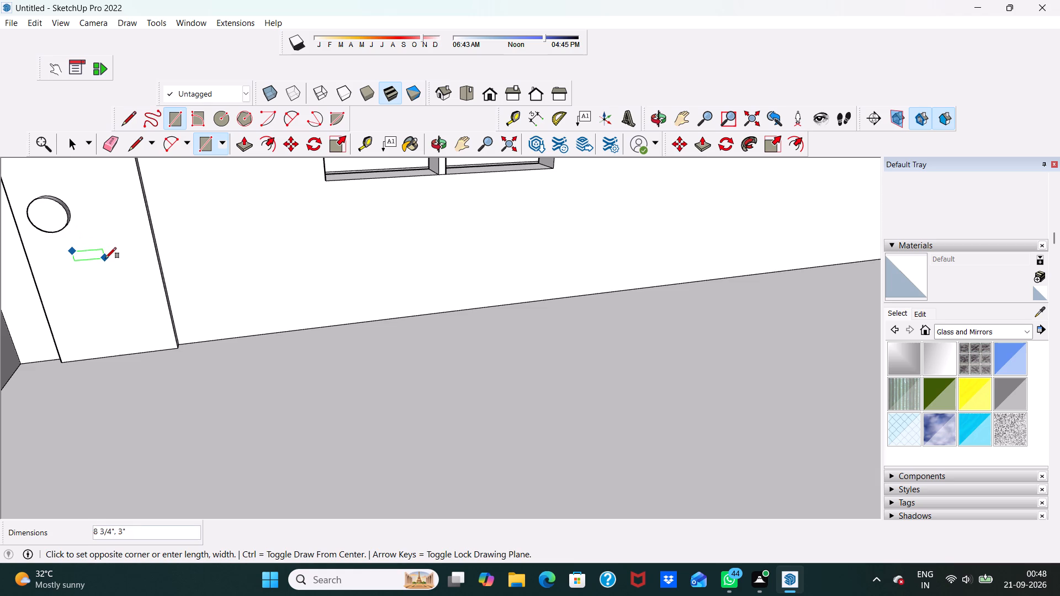
left_click(111, 257)
key("space")
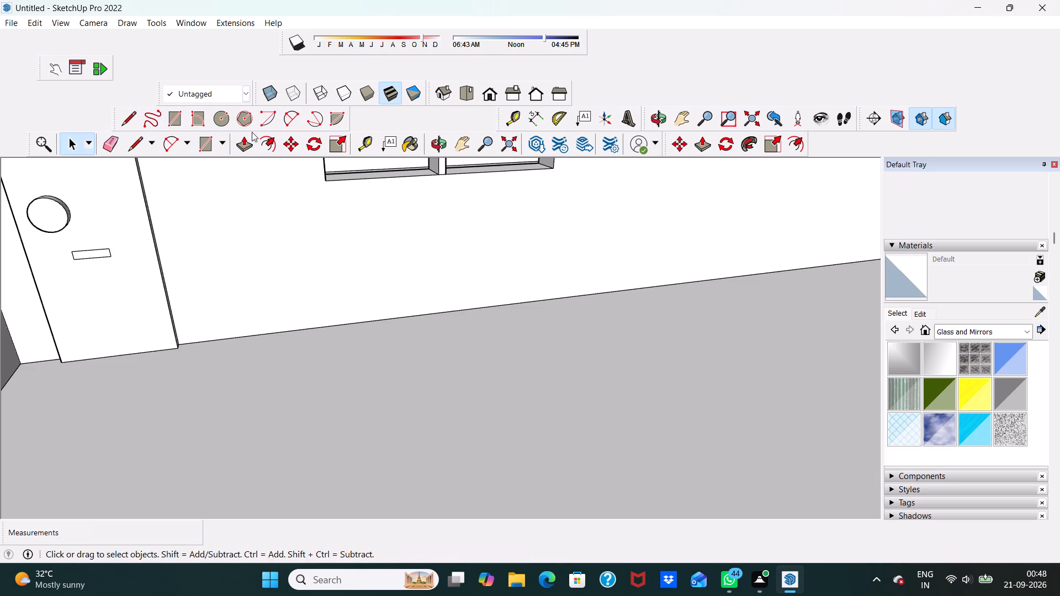
Extrude the small rectangle below the knob outward by 3" to form a handle.
left_click(243, 150)
scroll(123, 239, "up", 3)
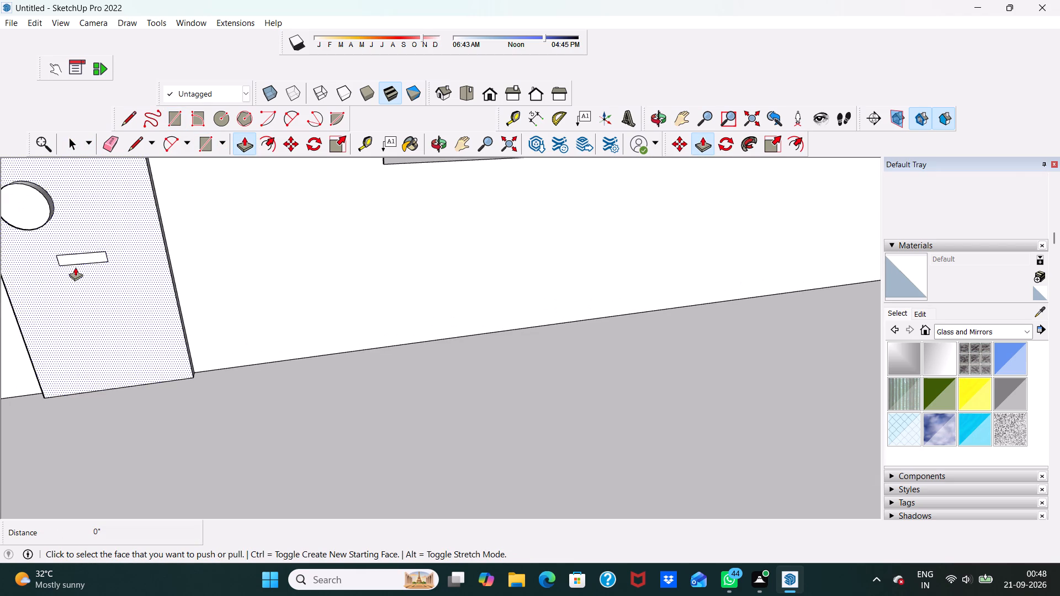
left_click(81, 257)
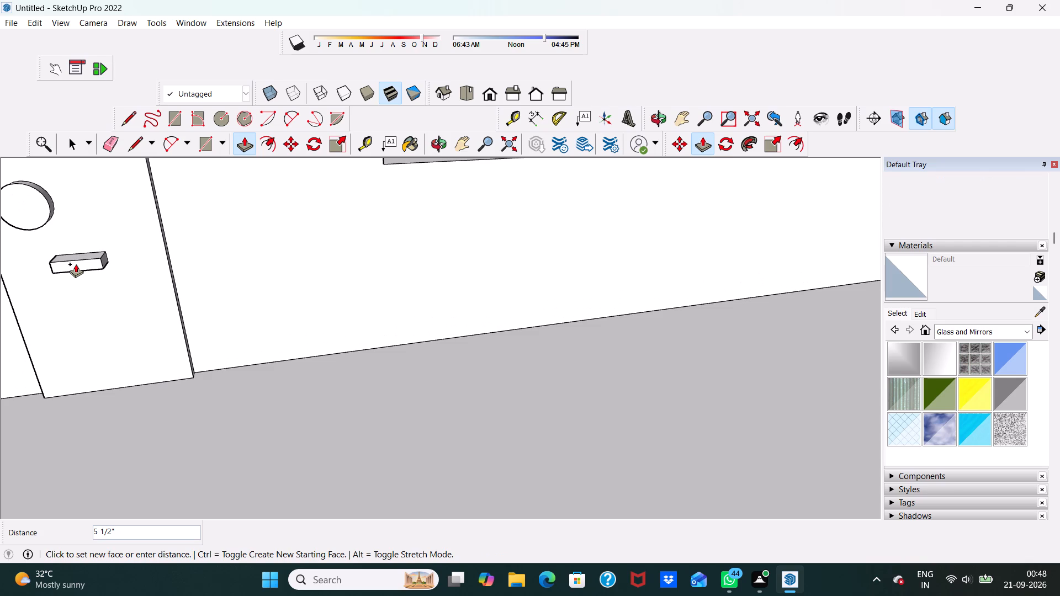
type("3\"")
key("Return")
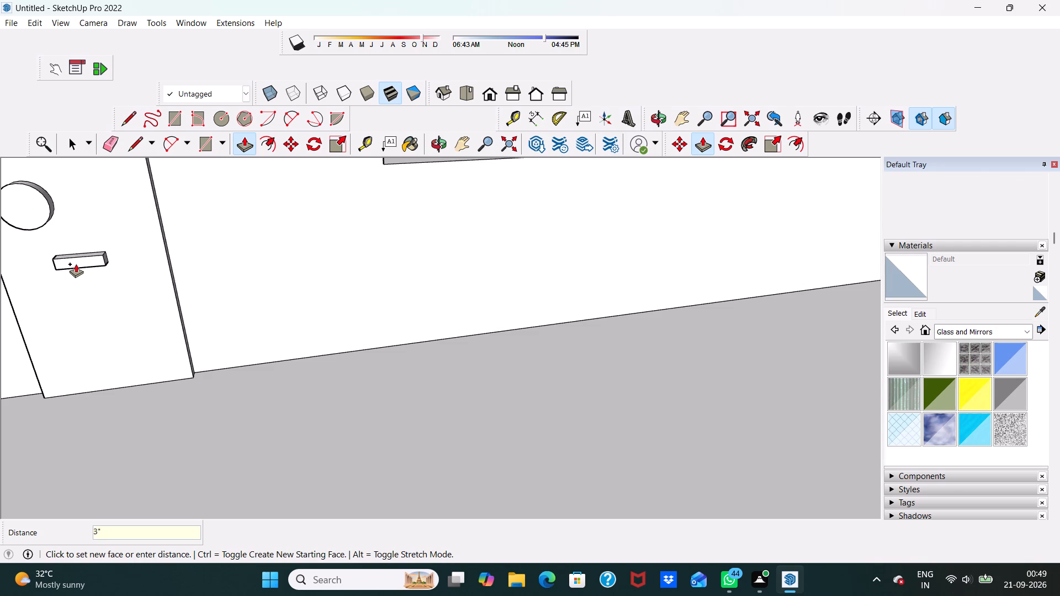
key("space")
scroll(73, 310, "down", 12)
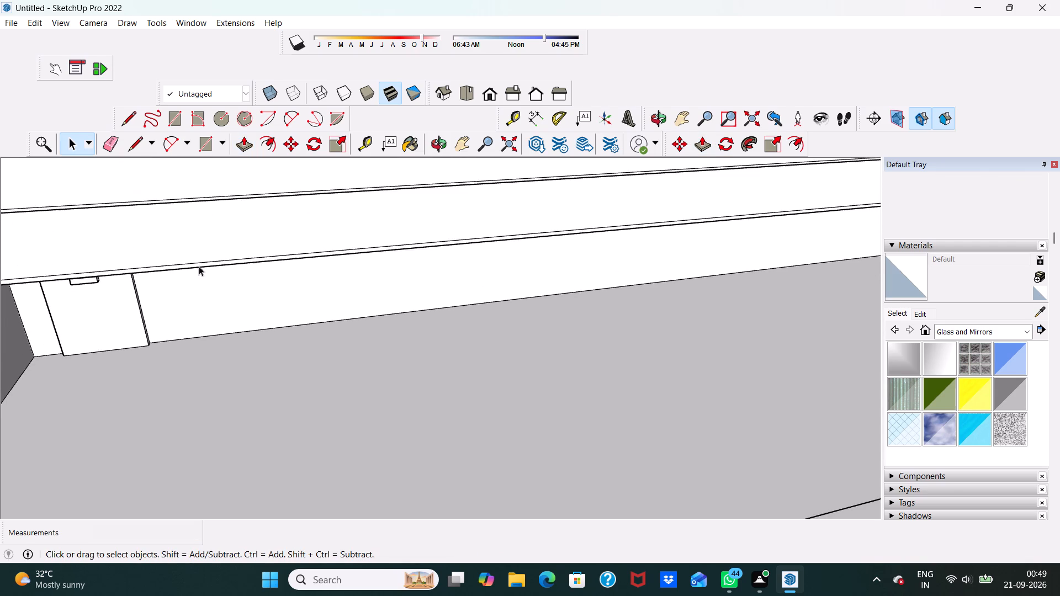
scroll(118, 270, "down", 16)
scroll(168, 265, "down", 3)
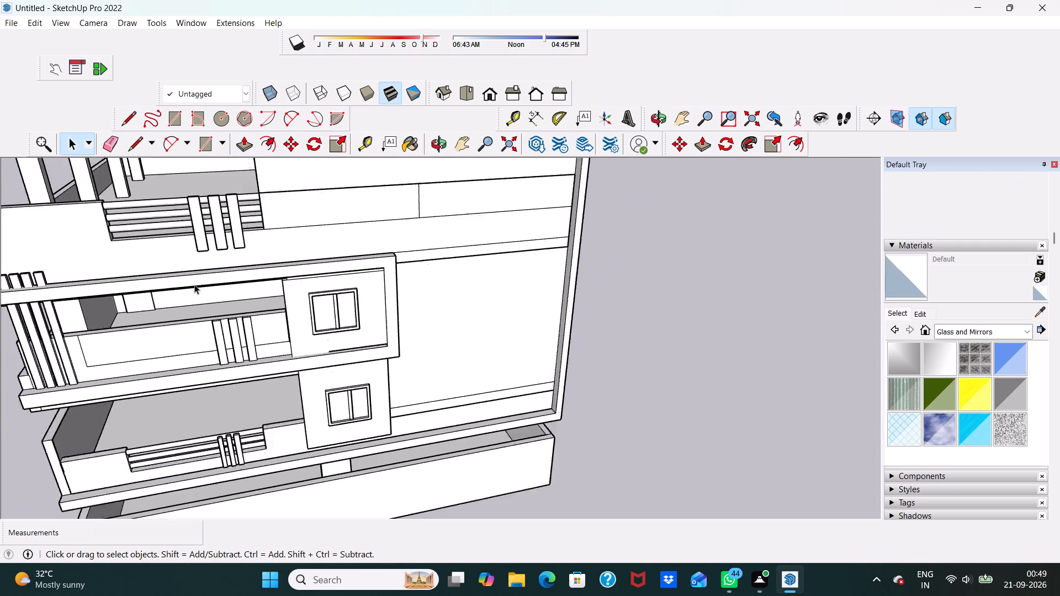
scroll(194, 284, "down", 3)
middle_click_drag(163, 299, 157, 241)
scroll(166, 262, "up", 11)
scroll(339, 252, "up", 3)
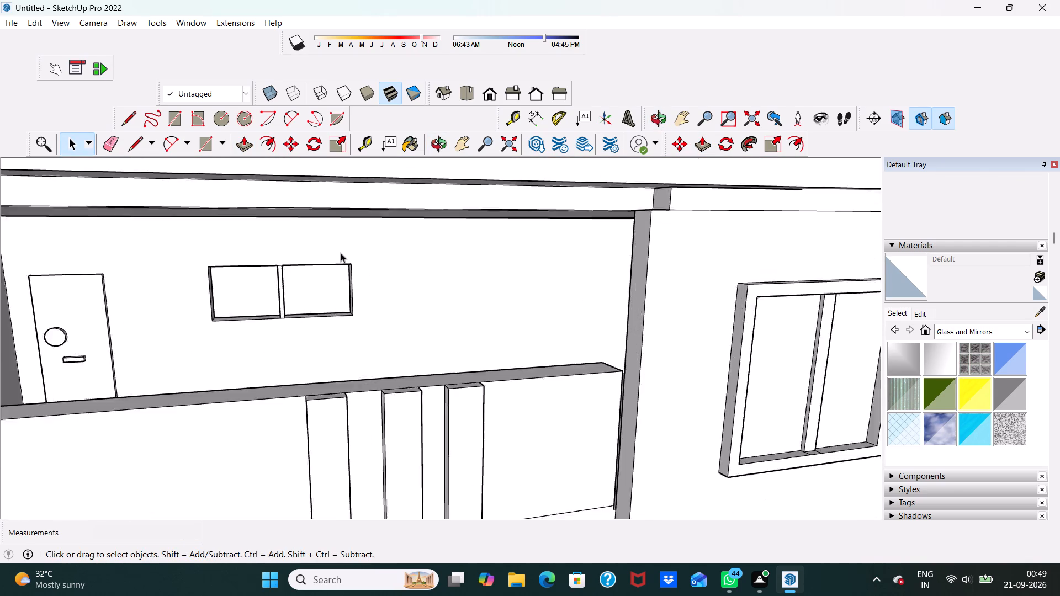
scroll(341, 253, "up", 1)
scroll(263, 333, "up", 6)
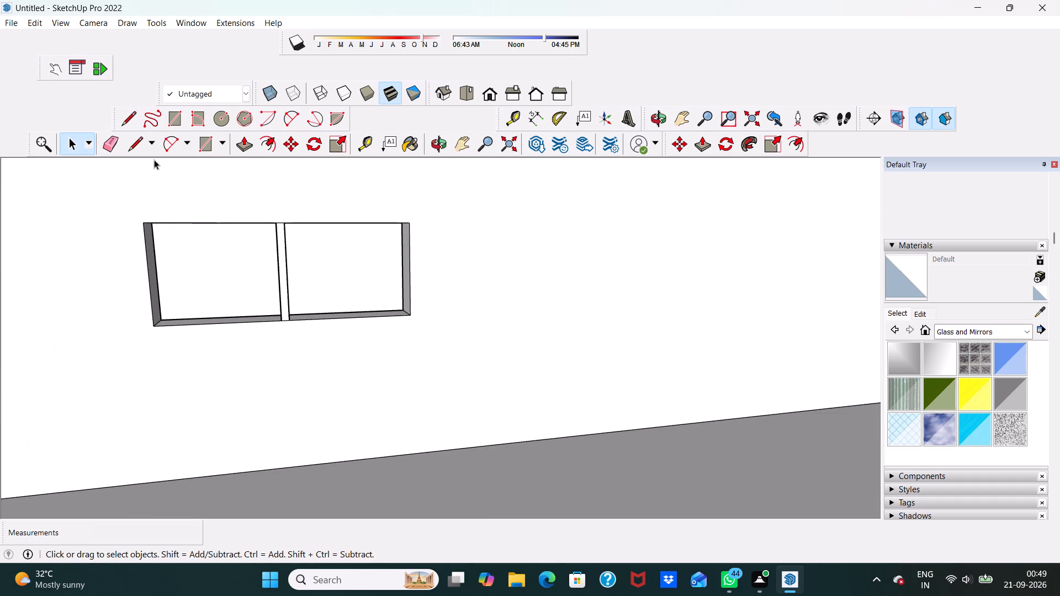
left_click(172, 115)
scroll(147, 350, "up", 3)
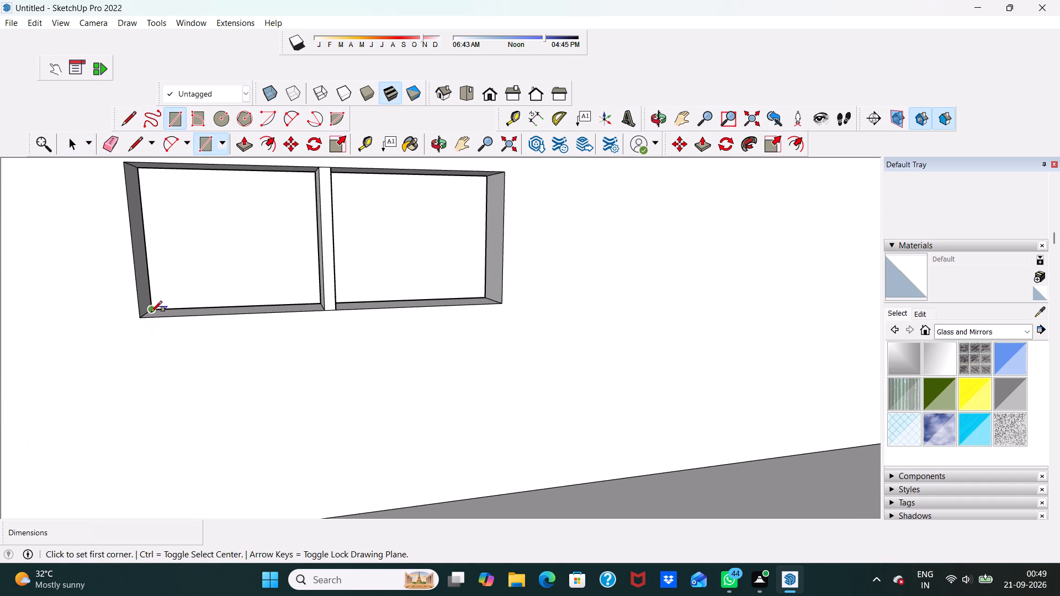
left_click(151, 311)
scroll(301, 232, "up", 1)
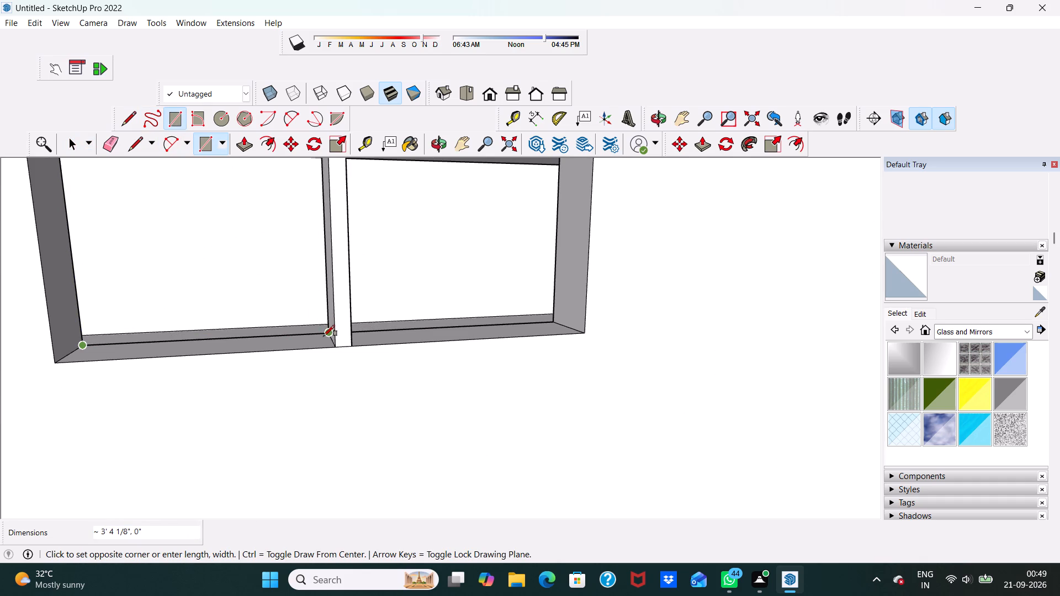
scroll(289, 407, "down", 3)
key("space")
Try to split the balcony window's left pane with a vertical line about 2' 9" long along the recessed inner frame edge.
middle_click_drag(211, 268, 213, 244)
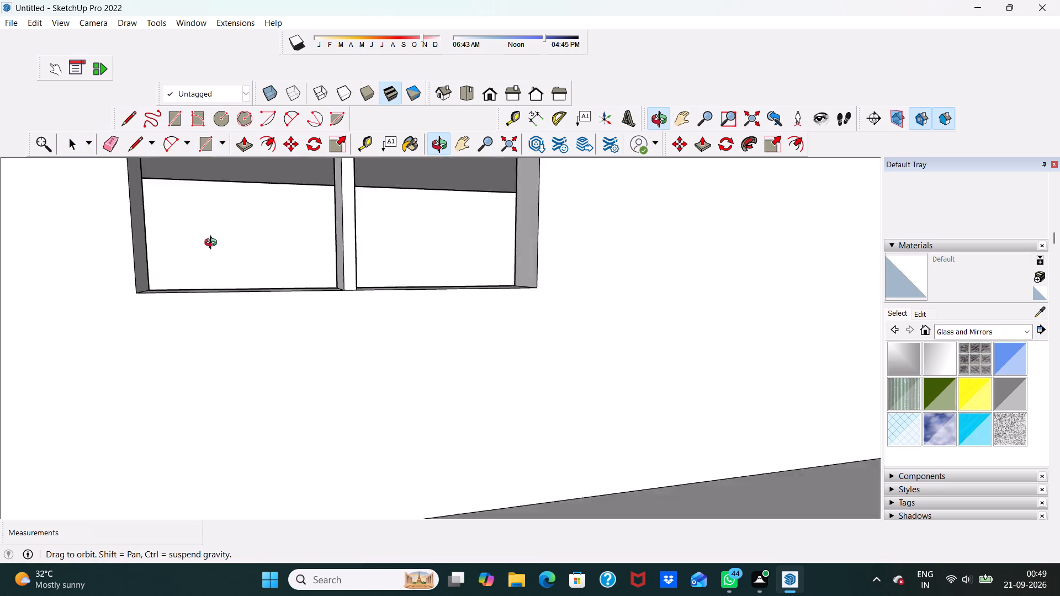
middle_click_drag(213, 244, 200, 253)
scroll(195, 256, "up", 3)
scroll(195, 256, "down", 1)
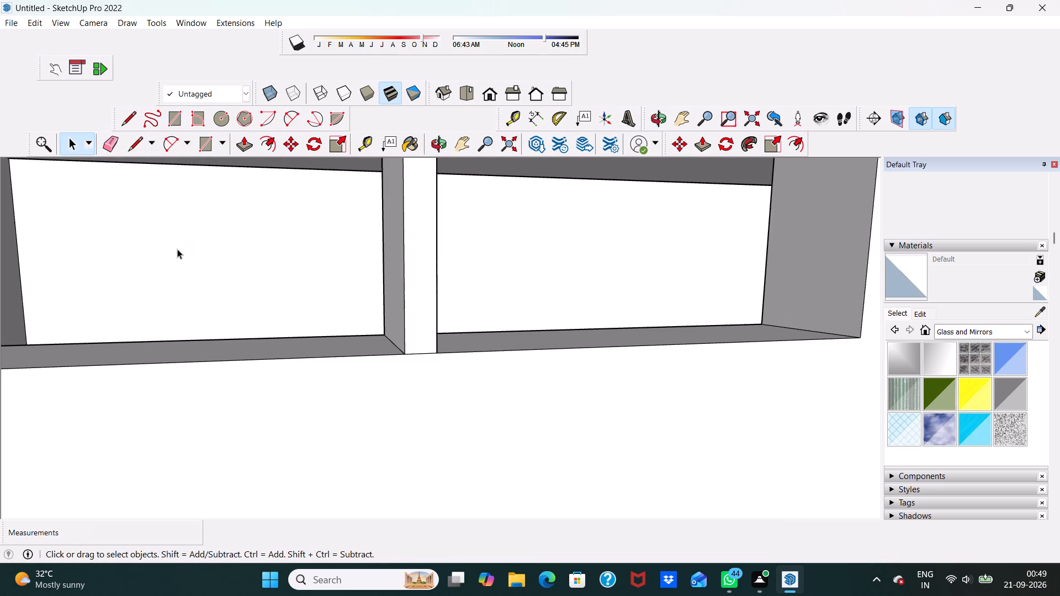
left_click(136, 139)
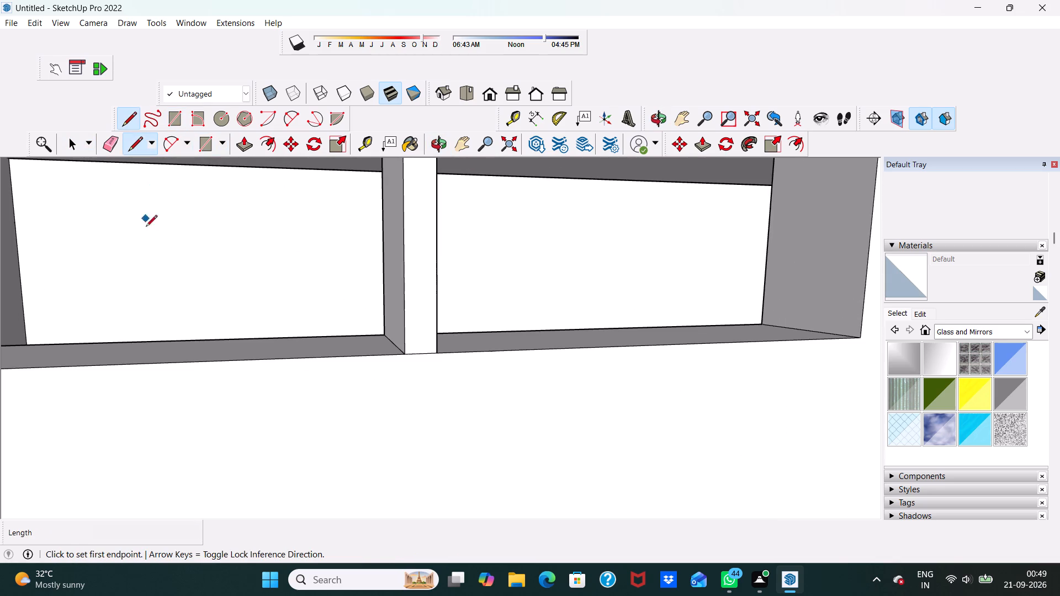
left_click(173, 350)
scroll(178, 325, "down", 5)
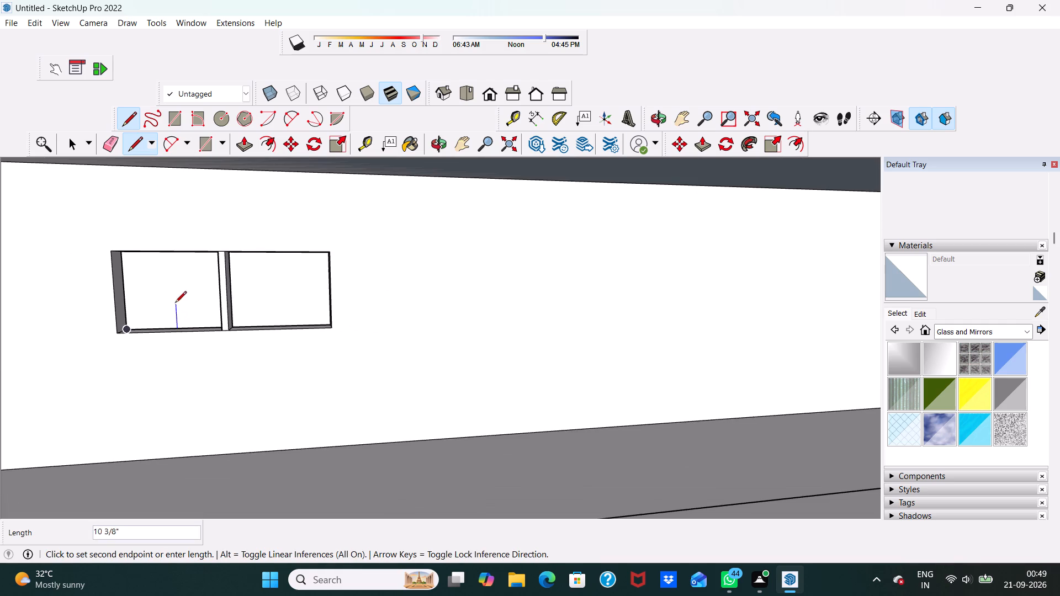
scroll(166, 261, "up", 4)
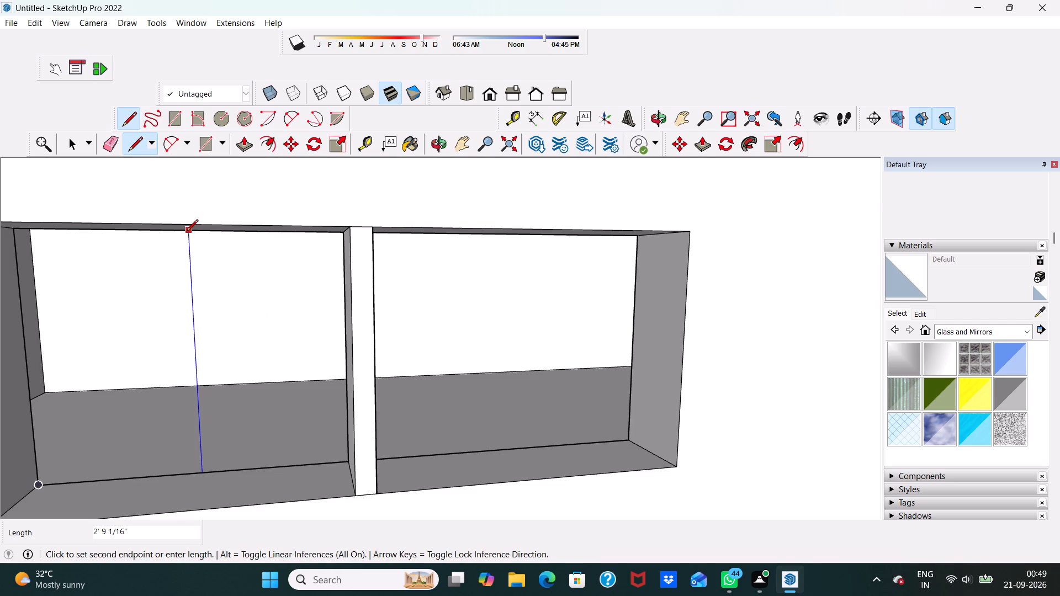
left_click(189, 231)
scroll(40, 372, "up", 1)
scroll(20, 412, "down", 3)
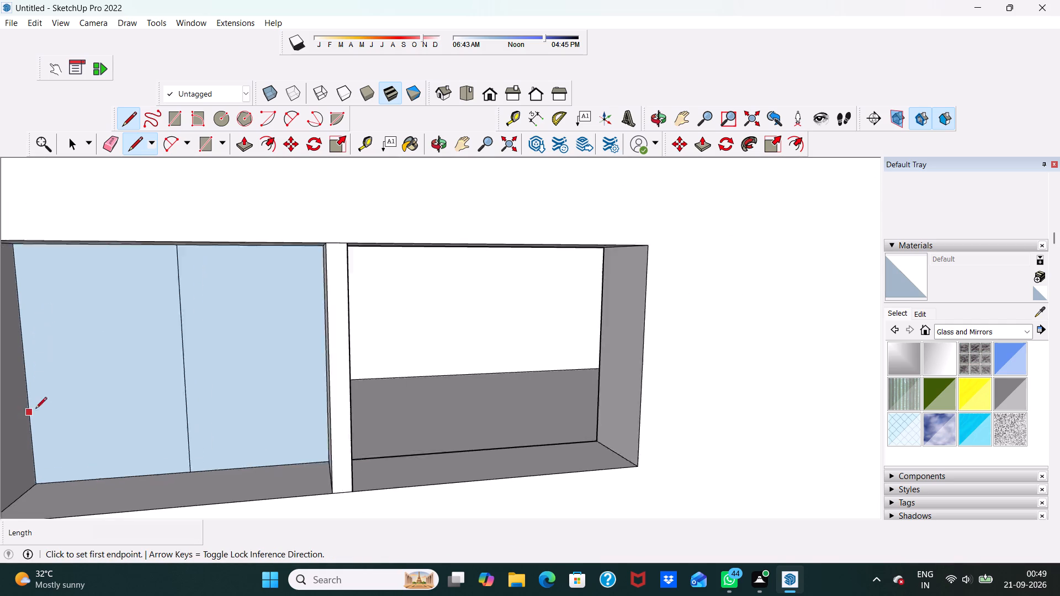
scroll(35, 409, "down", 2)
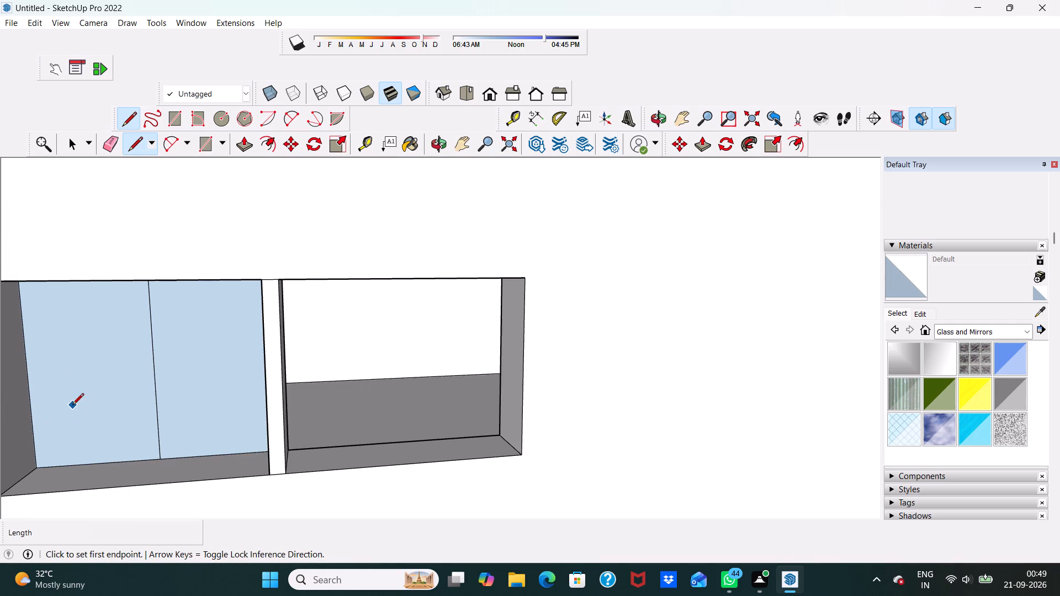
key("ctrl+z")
Draw a vertical line through the middle of each pane, from the window opening's outer bottom edge to its top edge.
left_click_drag(139, 488, 137, 470)
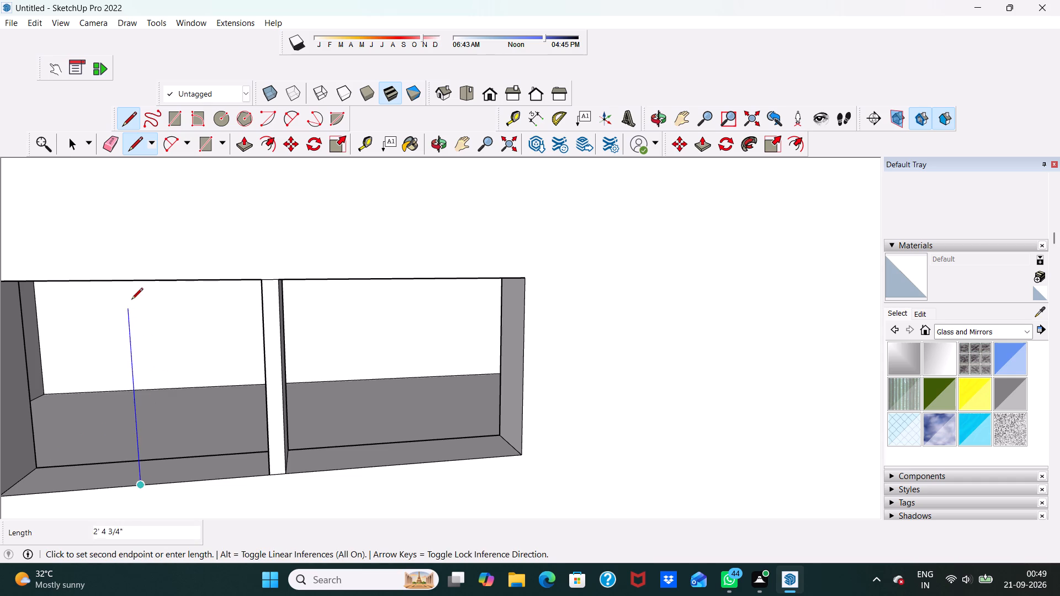
left_click(136, 283)
scroll(257, 312, "down", 3)
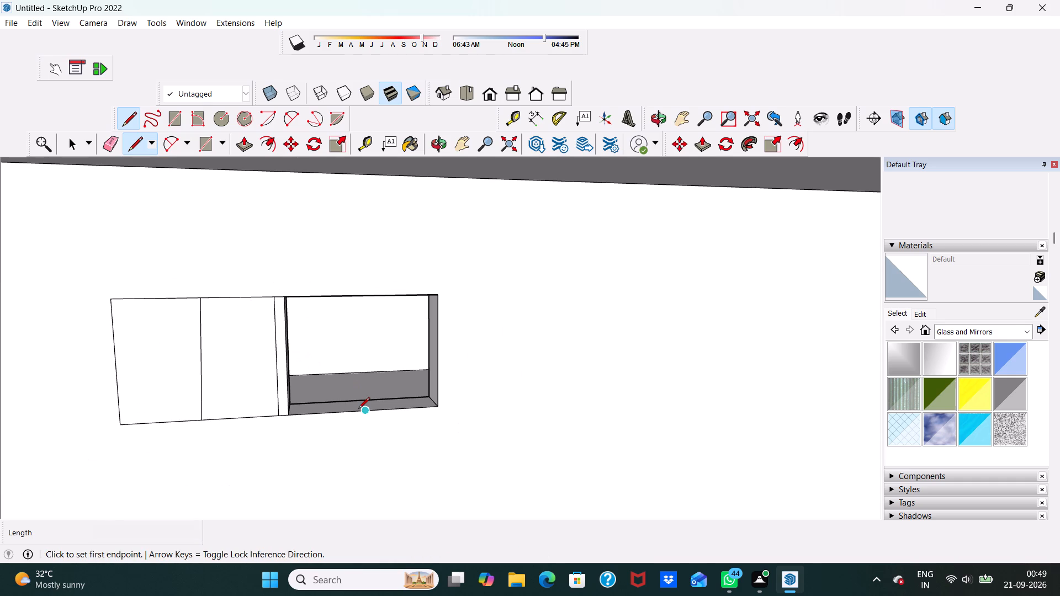
left_click(362, 413)
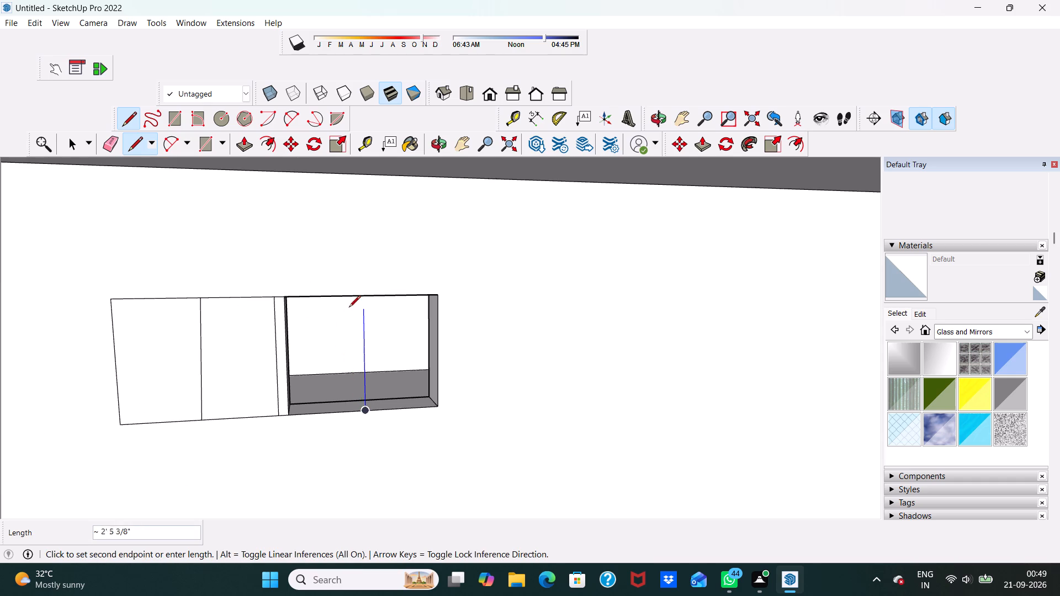
left_click(361, 299)
key("space")
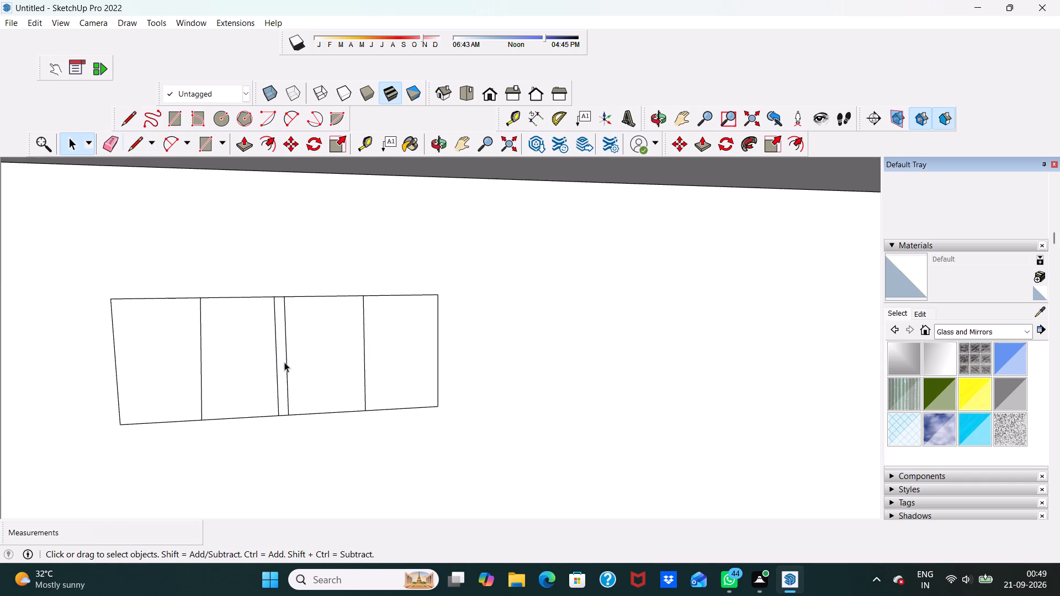
Draw a horizontal line about 3' 4" long across each of the two window panes at mid-height, leaving the central mullion undivided.
middle_click_drag(251, 325, 110, 349)
middle_click_drag(191, 340, 276, 316)
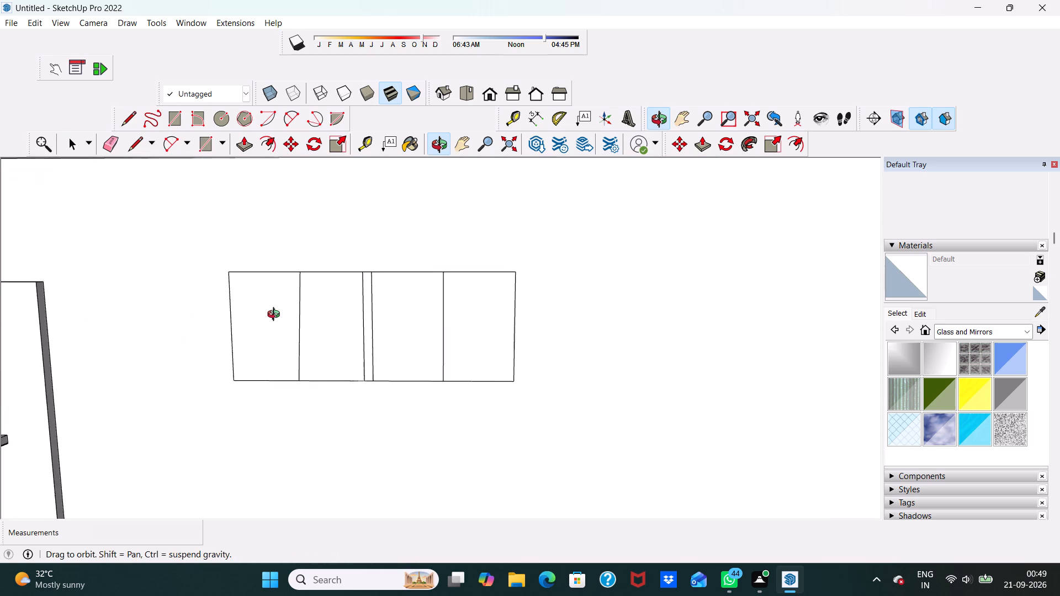
middle_click_drag(276, 316, 291, 317)
scroll(291, 317, "up", 2)
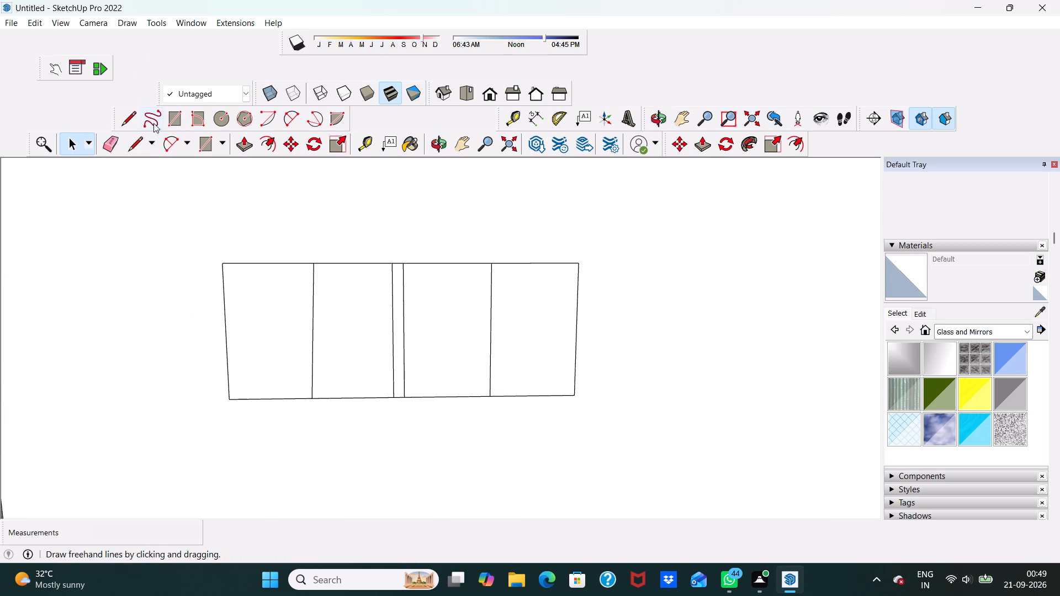
left_click(130, 143)
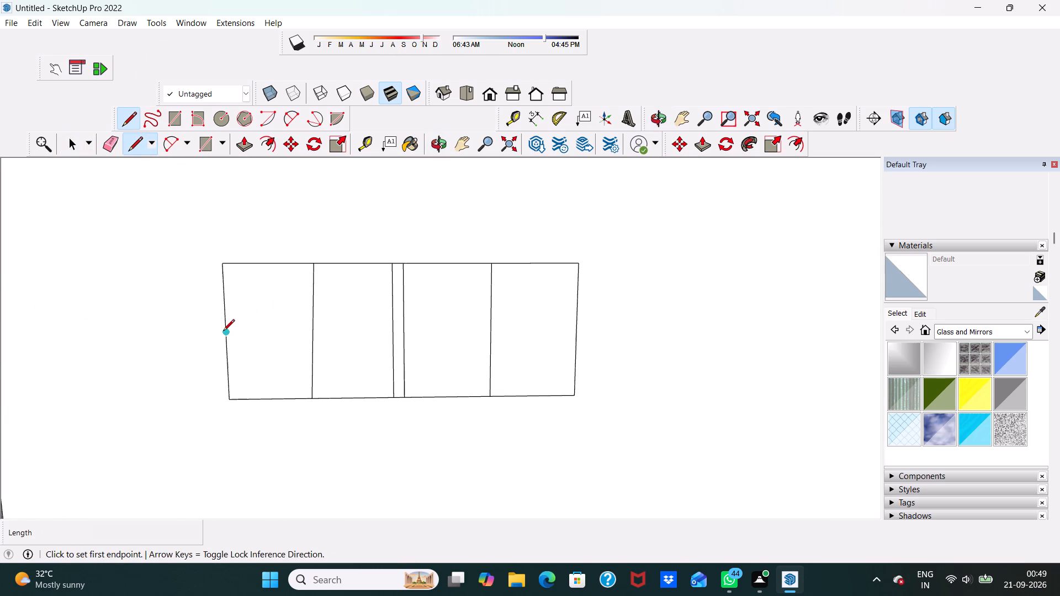
left_click(223, 333)
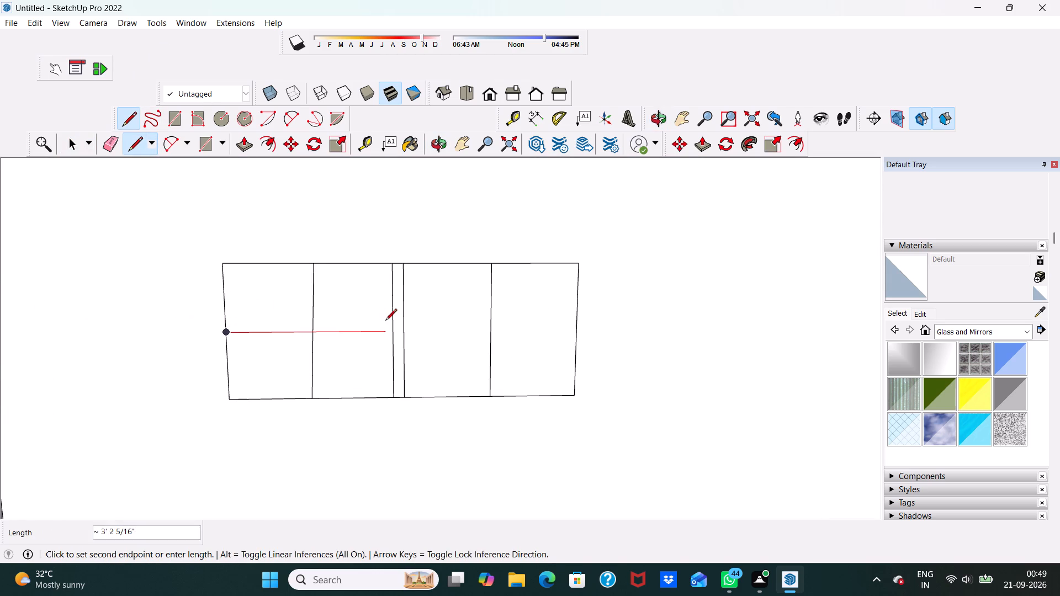
left_click(390, 329)
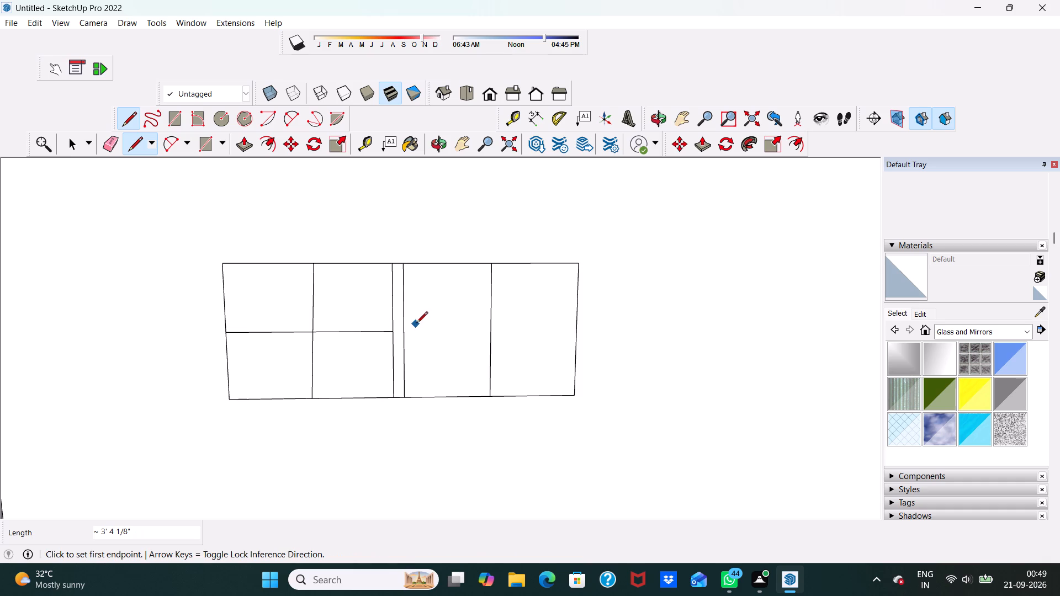
left_click(404, 332)
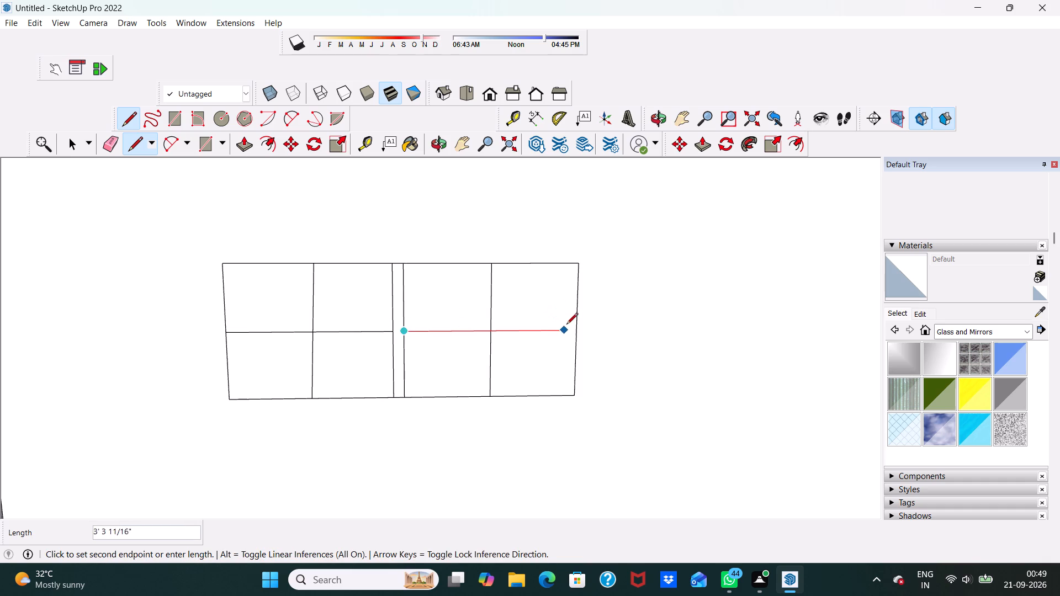
left_click(576, 330)
key("space")
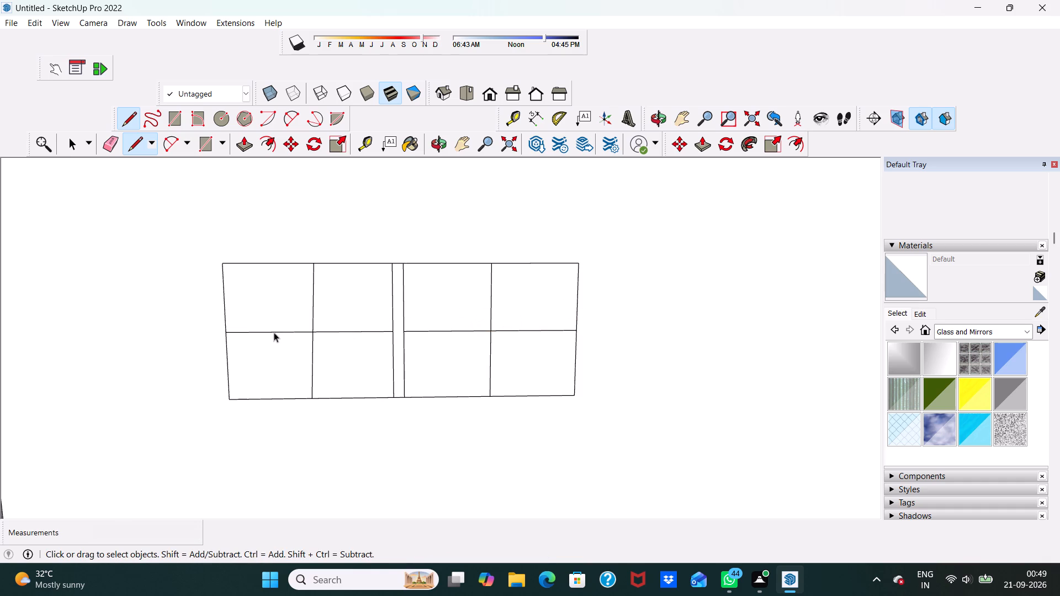
Extrude the window's narrow central mullion face outward by 3".
middle_click_drag(298, 294, 202, 311)
scroll(205, 304, "down", 5)
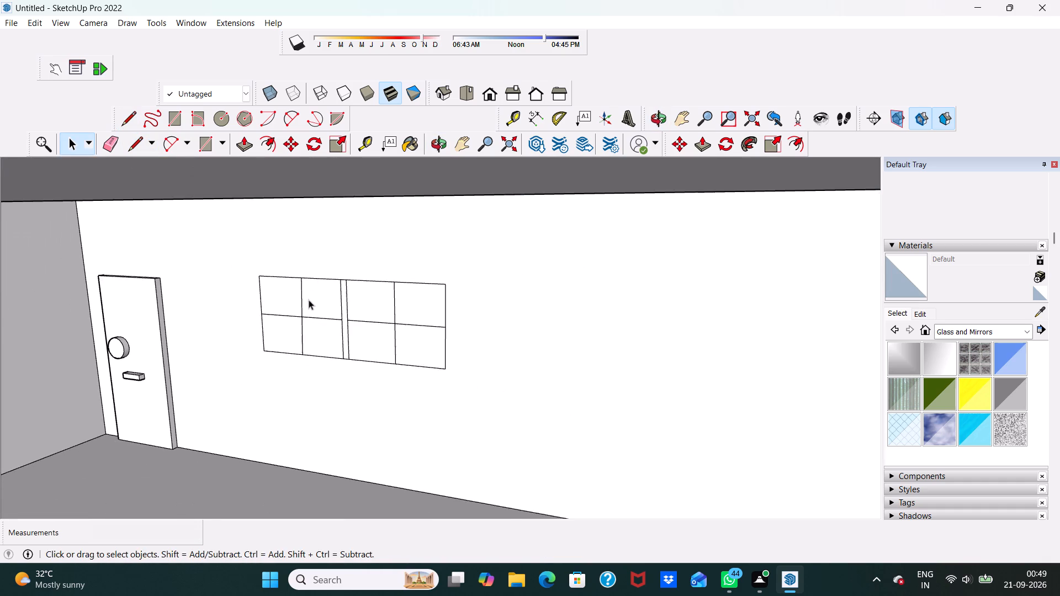
middle_click_drag(309, 300, 399, 291)
scroll(334, 280, "down", 9)
middle_click_drag(327, 333, 336, 312)
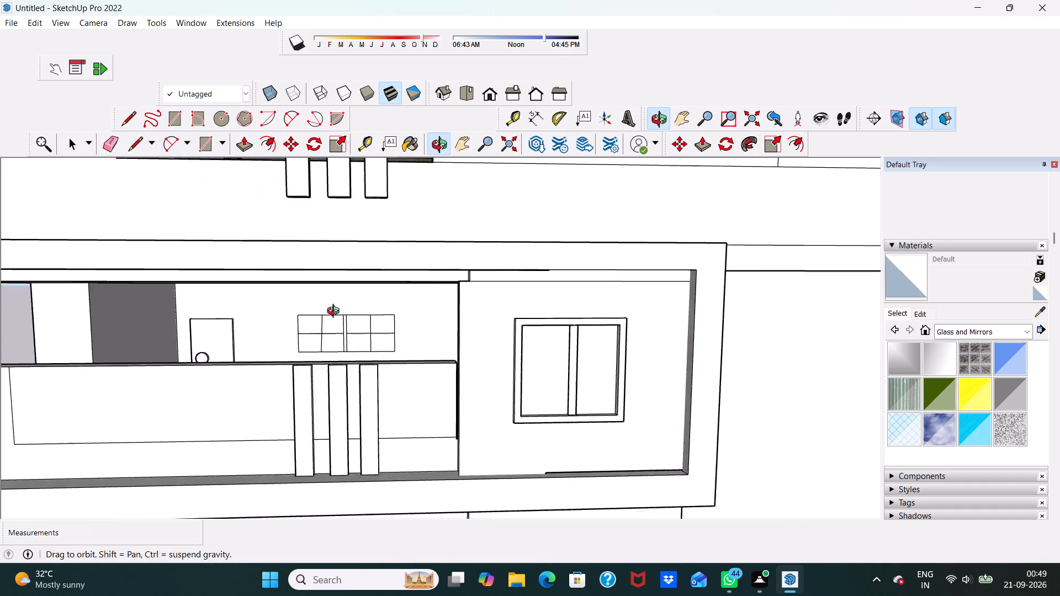
middle_click_drag(336, 312, 353, 336)
scroll(353, 336, "up", 11)
scroll(309, 333, "up", 4)
left_click(321, 325)
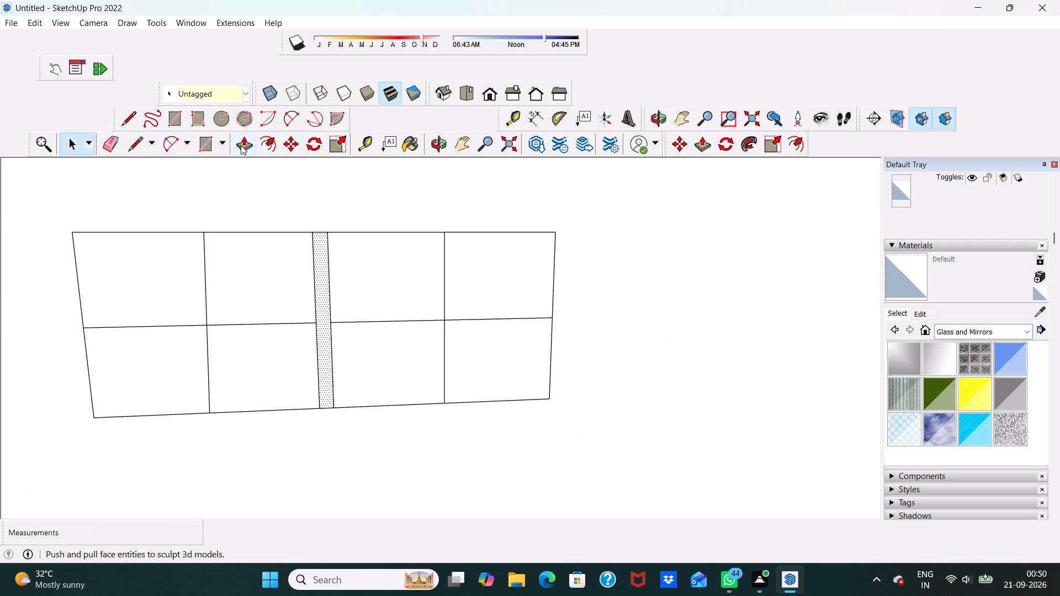
left_click(241, 145)
left_click(322, 301)
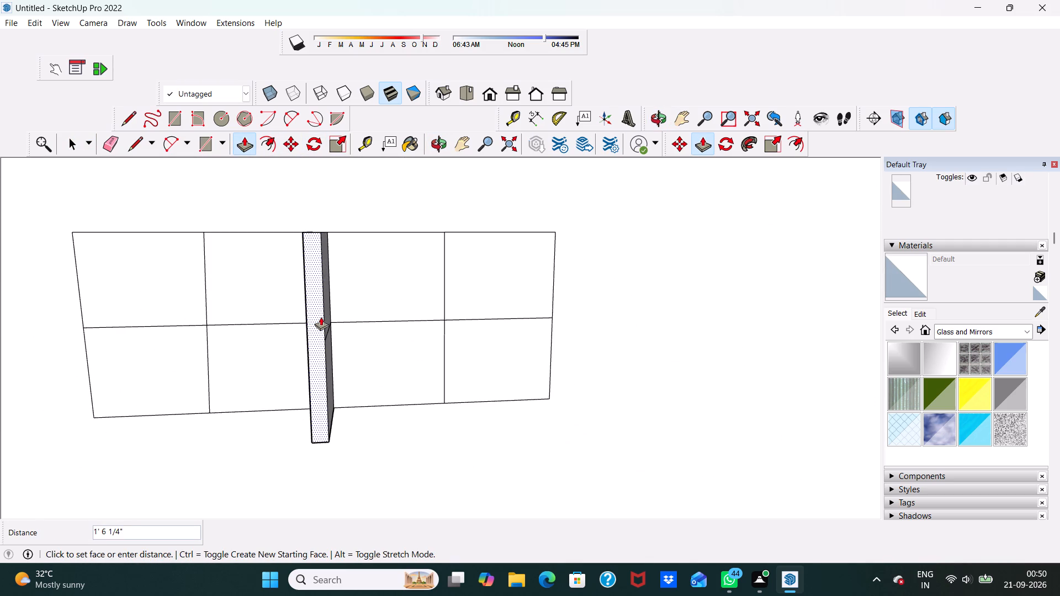
type("3\"")
key("Return")
Draw a vertical line through the middle of each pane of the lower balcony's window, from bottom edge to top edge.
scroll(343, 322, "down", 3)
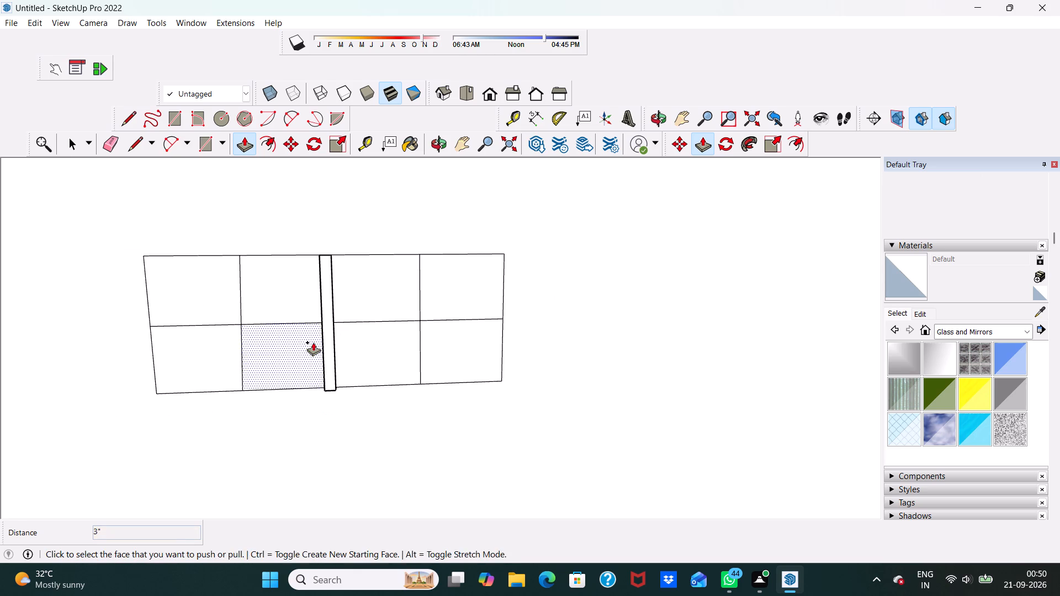
middle_click_drag(313, 342, 251, 380)
scroll(266, 372, "up", 1)
scroll(269, 371, "down", 5)
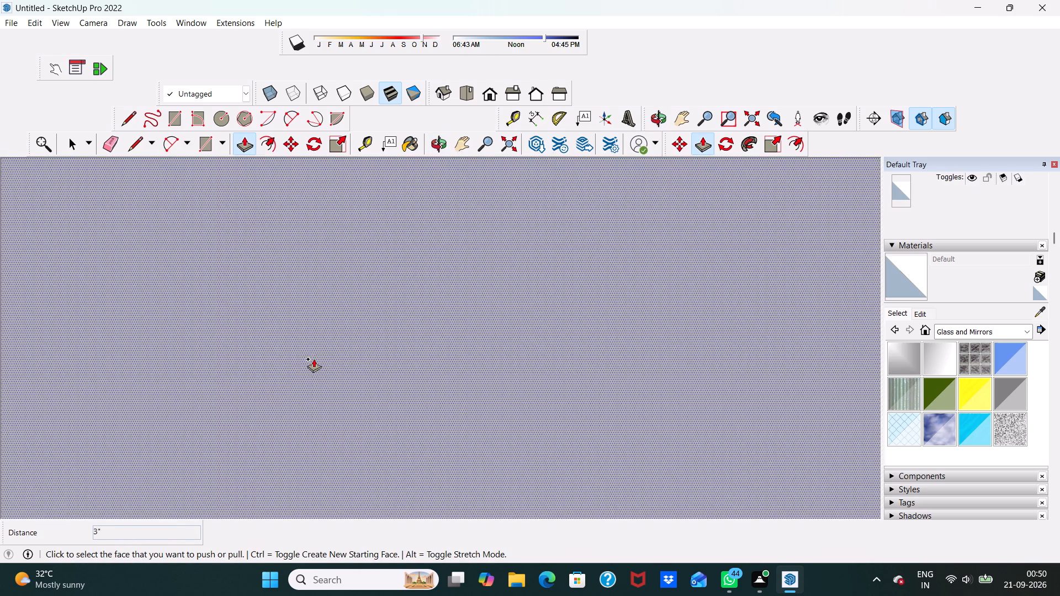
scroll(314, 359, "up", 2)
left_click(492, 93)
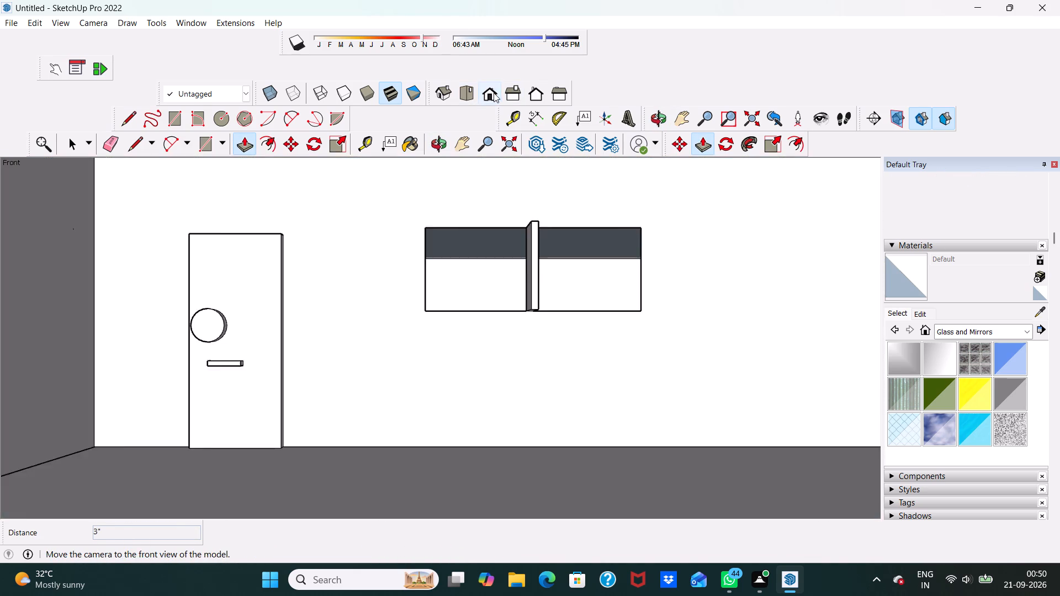
scroll(453, 226, "down", 6)
scroll(430, 329, "down", 5)
middle_click_drag(440, 302, 444, 358)
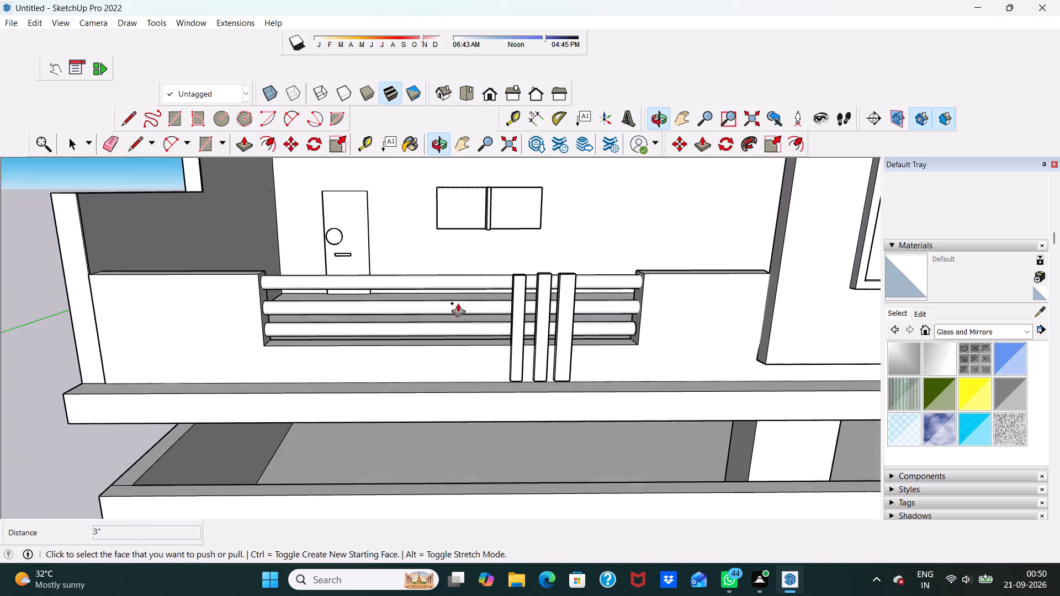
scroll(486, 203, "up", 11)
key("space")
scroll(447, 259, "up", 3)
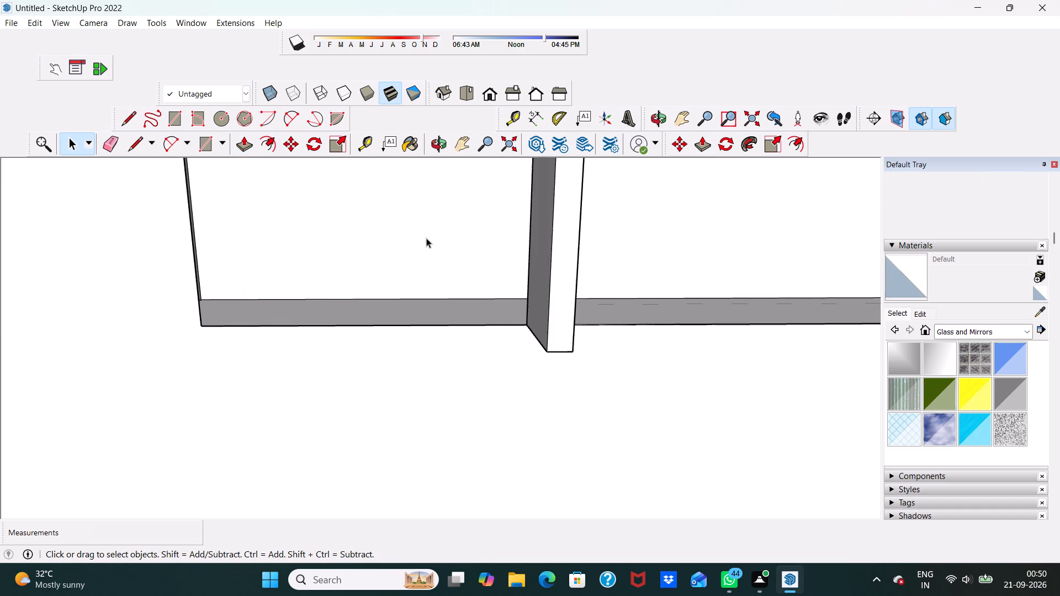
scroll(425, 237, "down", 2)
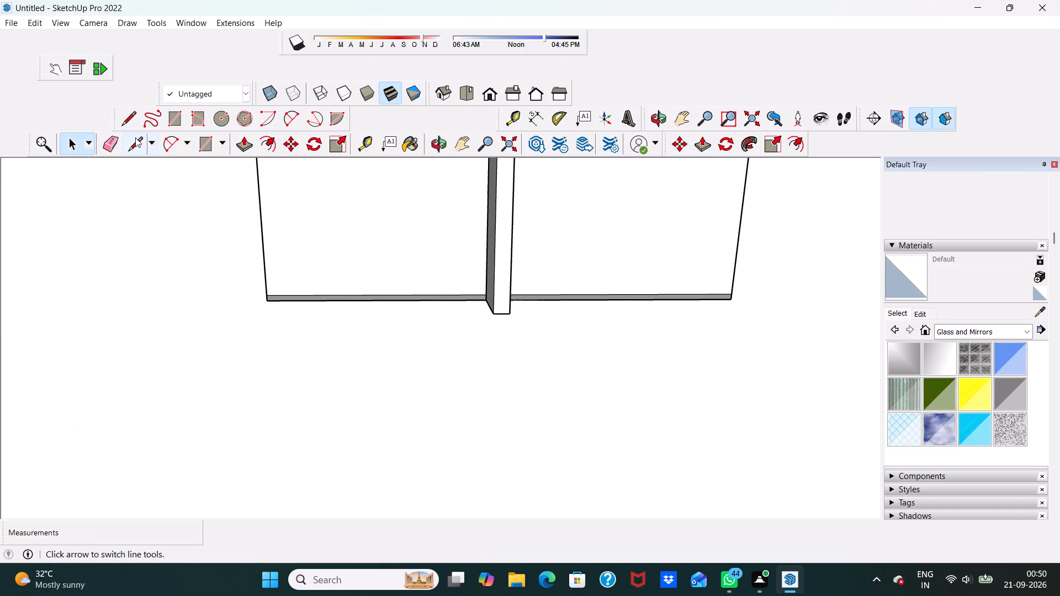
left_click(133, 139)
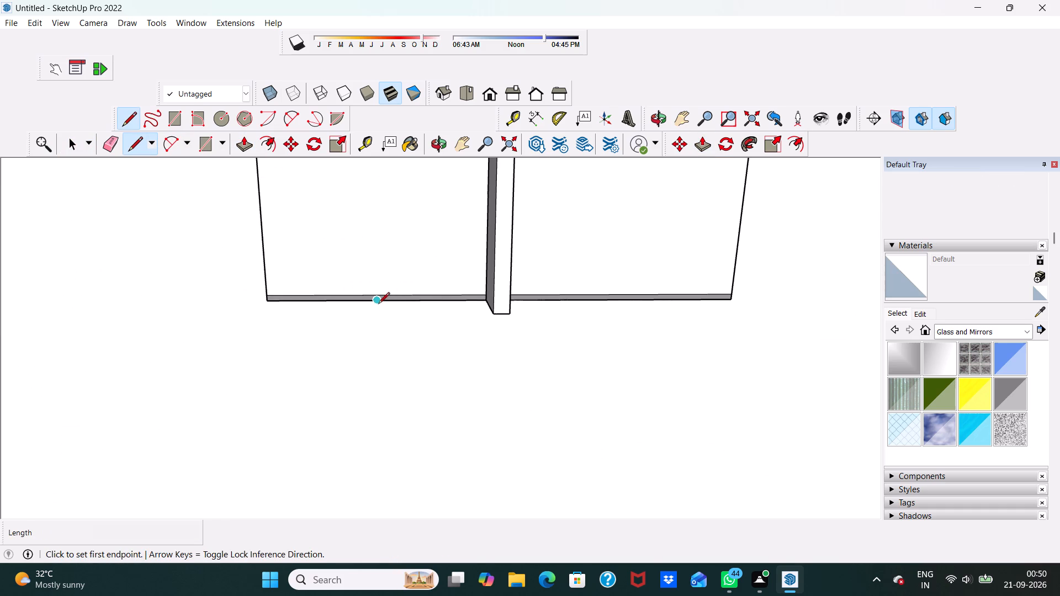
left_click(379, 299)
scroll(383, 258, "down", 5)
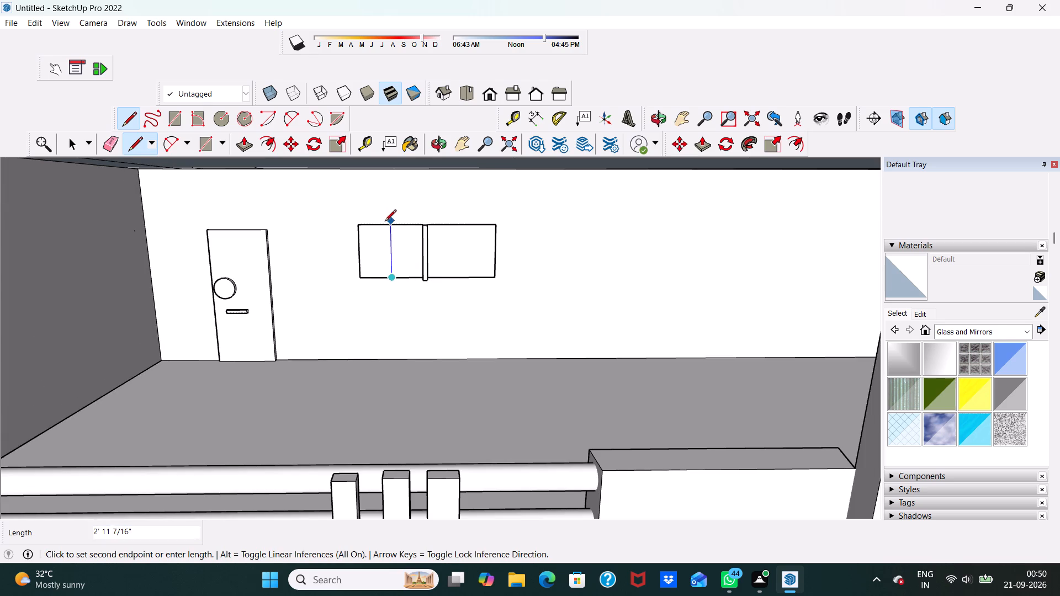
left_click(389, 226)
scroll(429, 253, "up", 4)
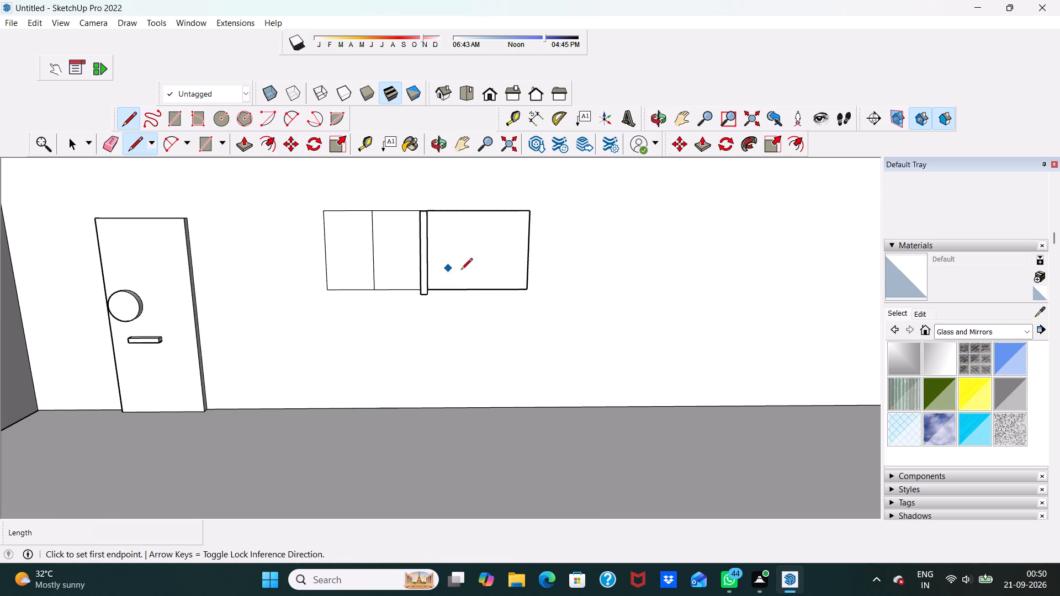
left_click(478, 291)
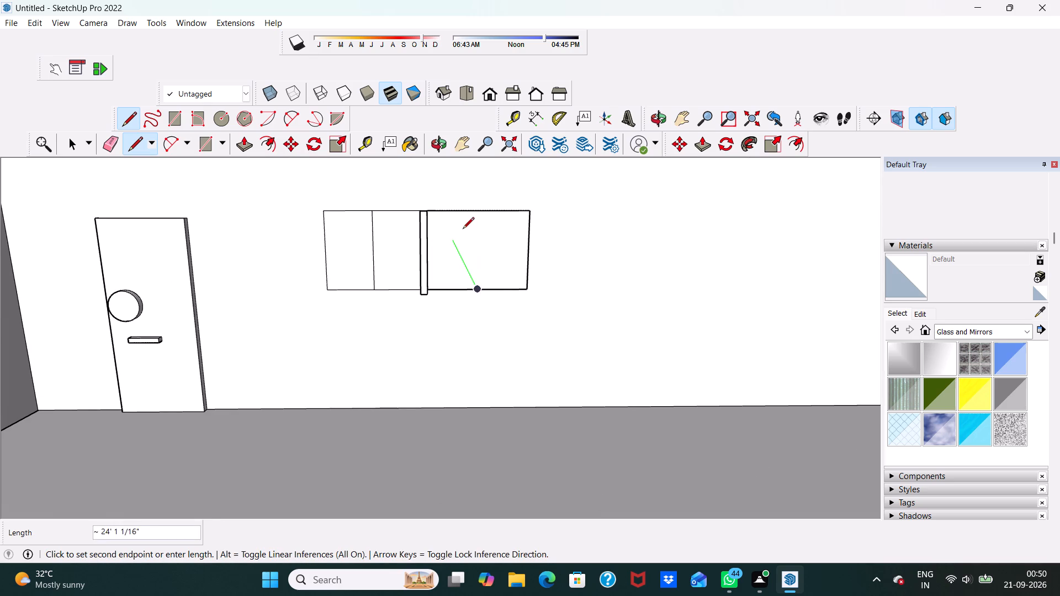
left_click(474, 213)
Draw a horizontal line at mid-height across both panes of the lower balcony's window, leaving the central mullion undivided.
scroll(327, 268, "up", 5)
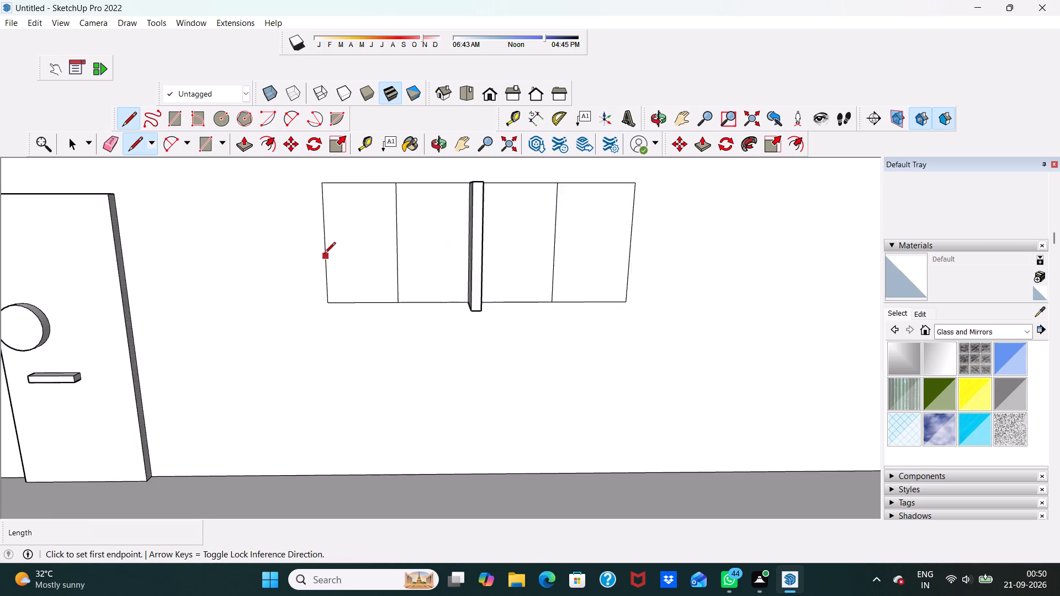
left_click(326, 244)
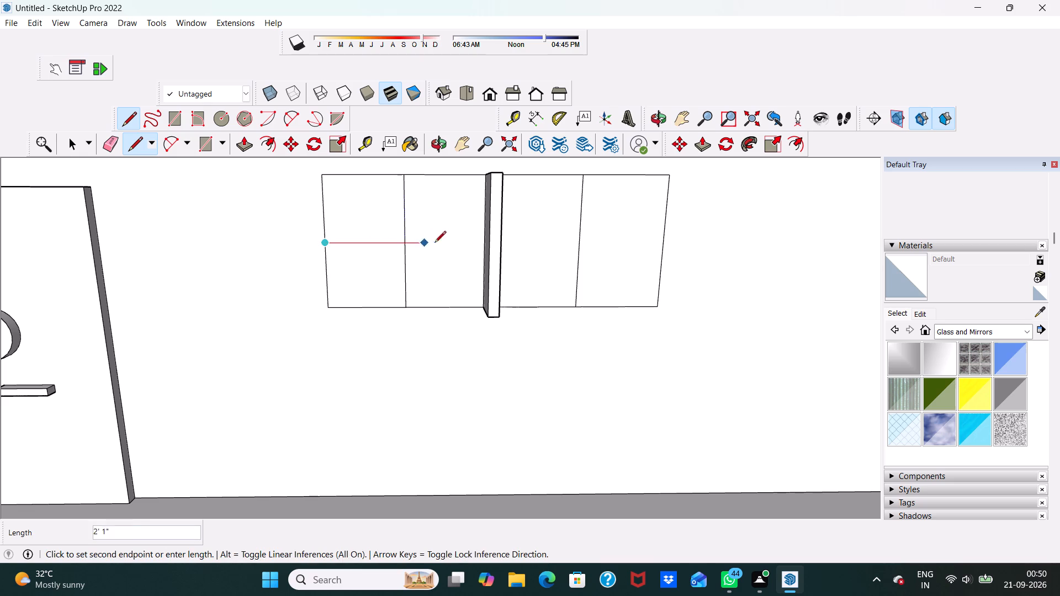
left_click(484, 240)
middle_click_drag(532, 232, 527, 231)
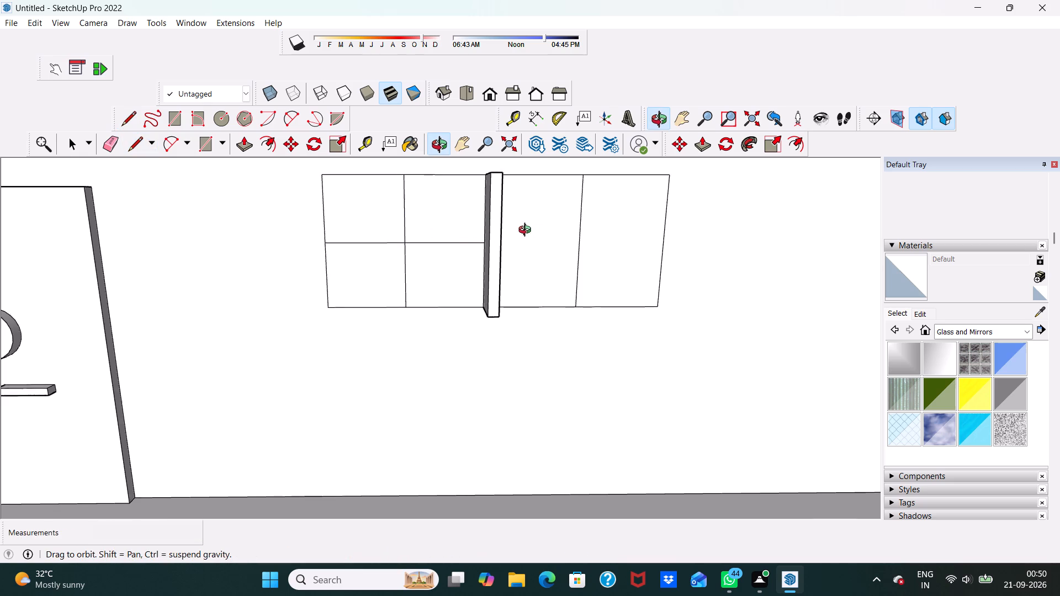
middle_click_drag(527, 231, 481, 247)
scroll(497, 246, "up", 4)
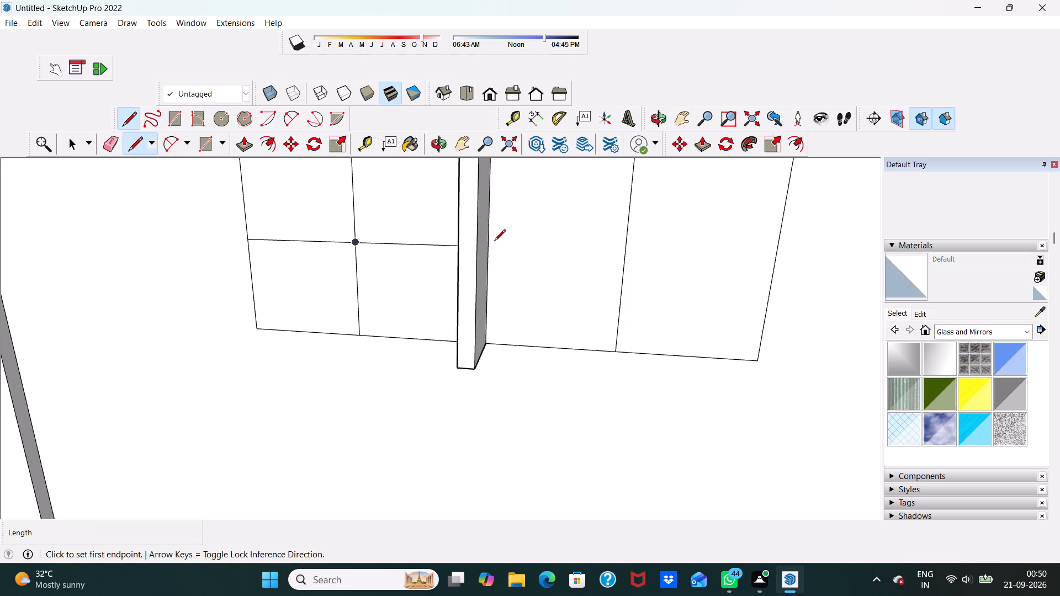
left_click(491, 246)
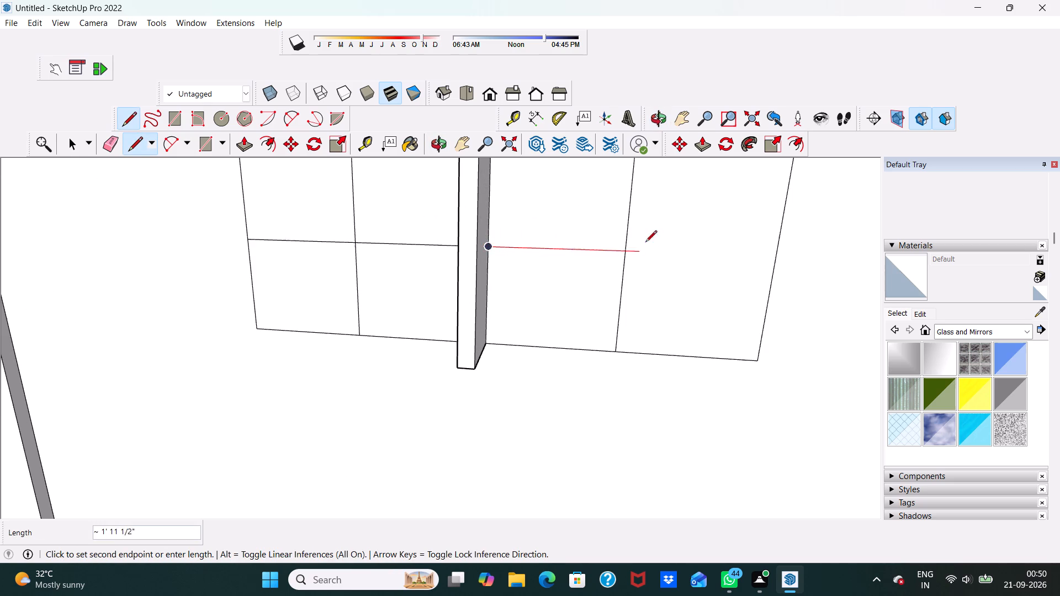
left_click(773, 257)
key("space")
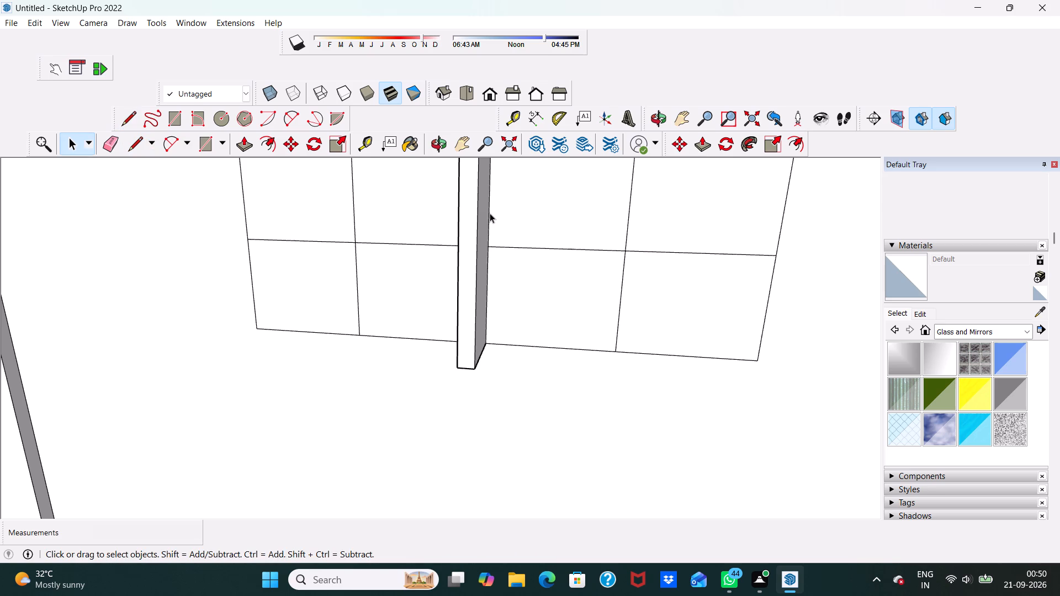
Push the front face of the lower balcony window's central mullion back toward the wall by about 9 11/16".
scroll(433, 32, "down", 5)
middle_click_drag(406, 213, 451, 232)
middle_click_drag(442, 223, 444, 172)
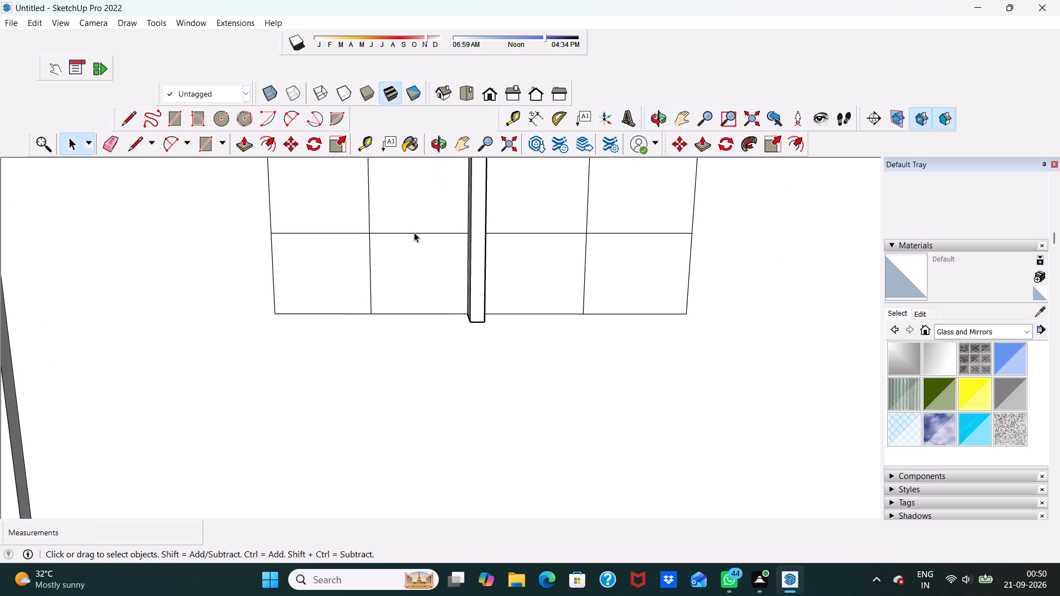
left_click(420, 225)
scroll(420, 225, "left", 1)
key("space")
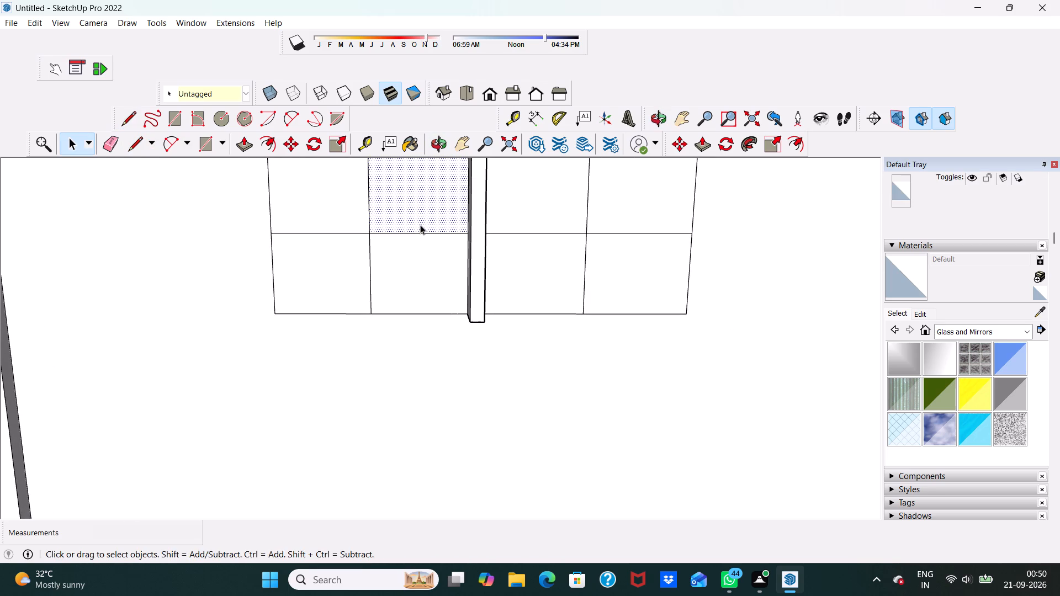
scroll(420, 226, "down", 3)
middle_click_drag(438, 239, 475, 251)
scroll(477, 241, "up", 5)
left_click(465, 242)
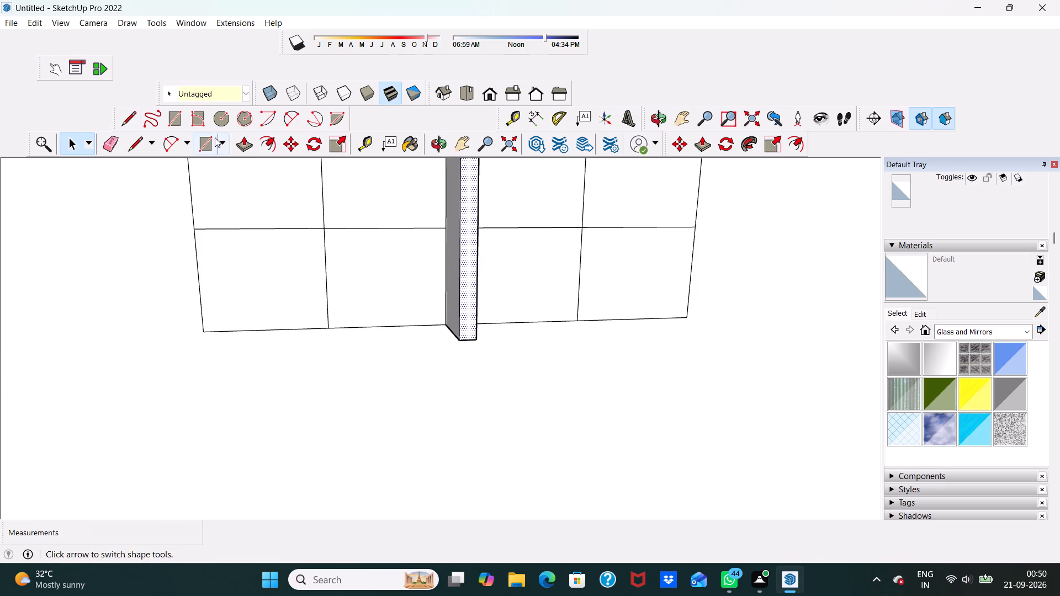
left_click(245, 141)
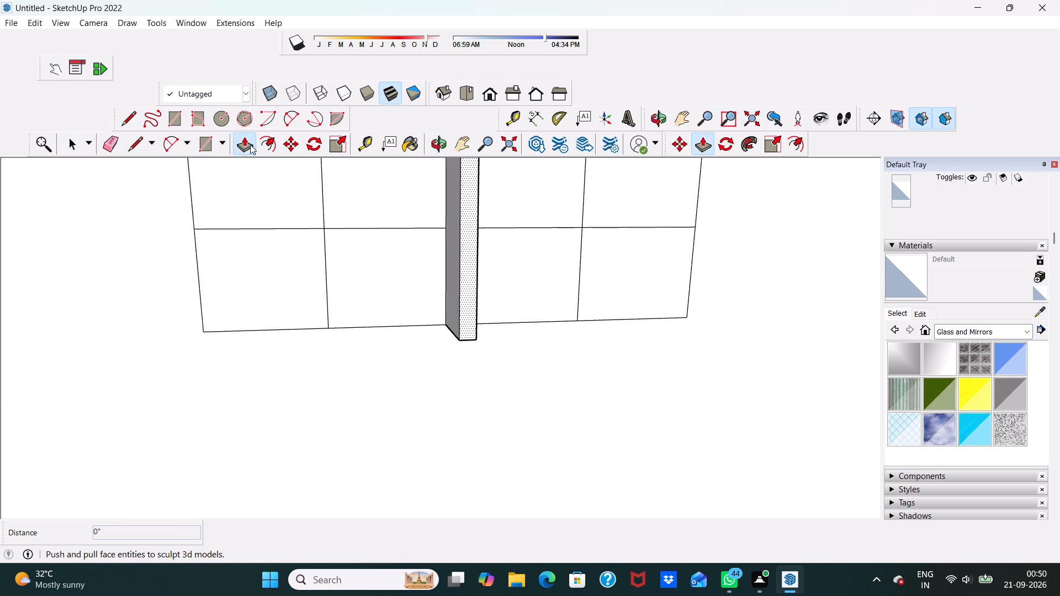
left_click_drag(472, 245, 465, 231)
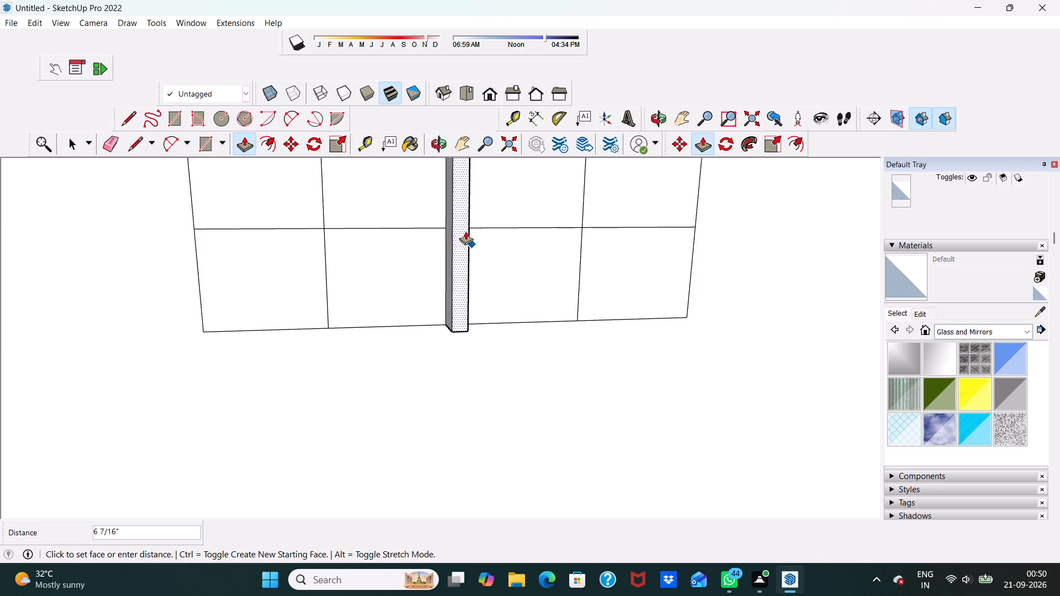
left_click_drag(465, 231, 462, 223)
scroll(461, 222, "down", 3)
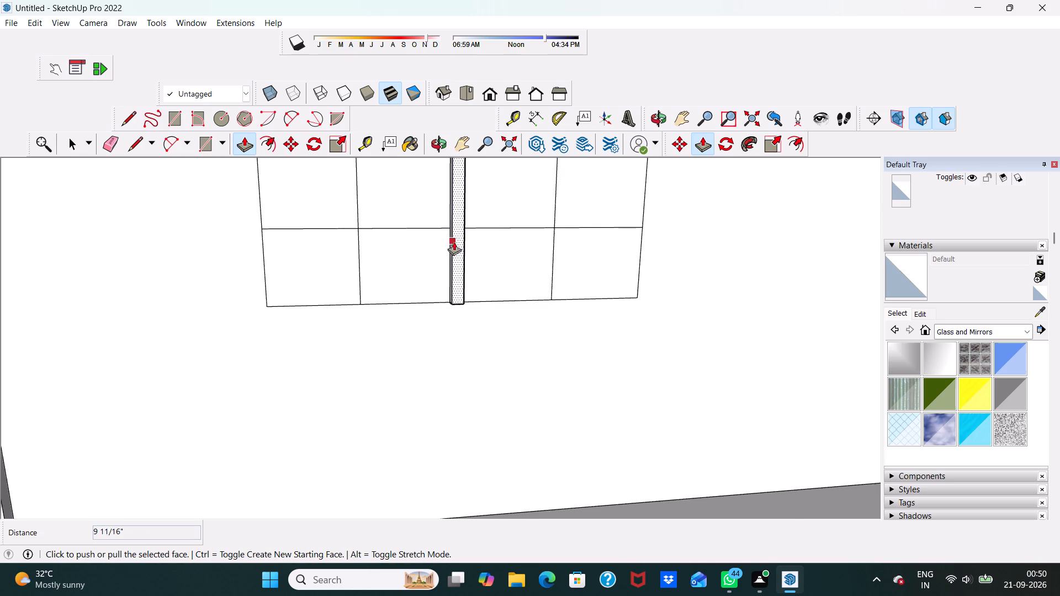
key("space")
Examine the doors, divided windows and railings of the two balconies from several angles across the house front.
scroll(444, 240, "down", 9)
middle_click_drag(461, 237, 395, 274)
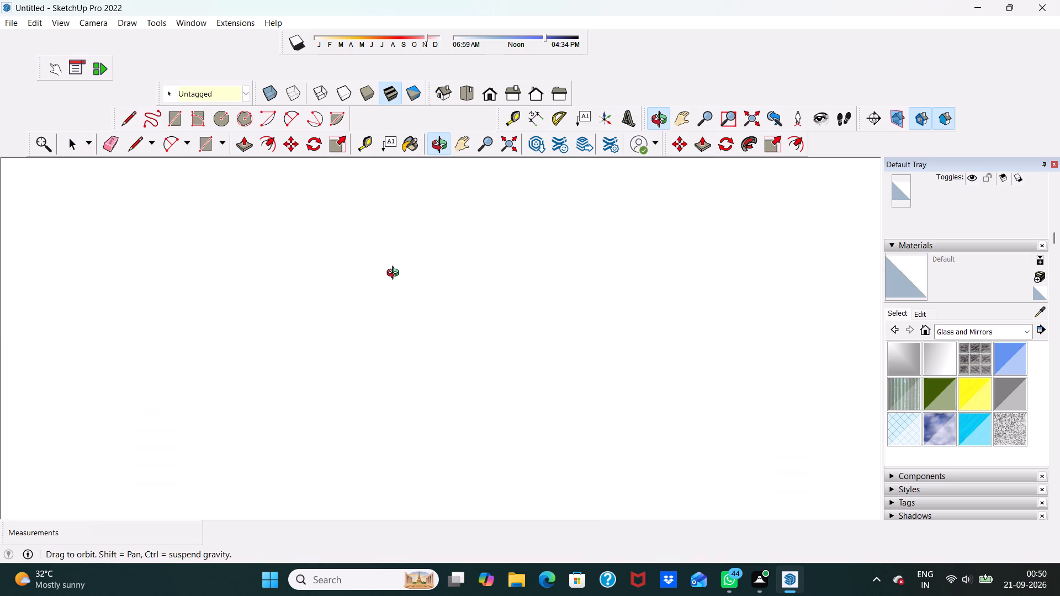
middle_click_drag(395, 274, 402, 263)
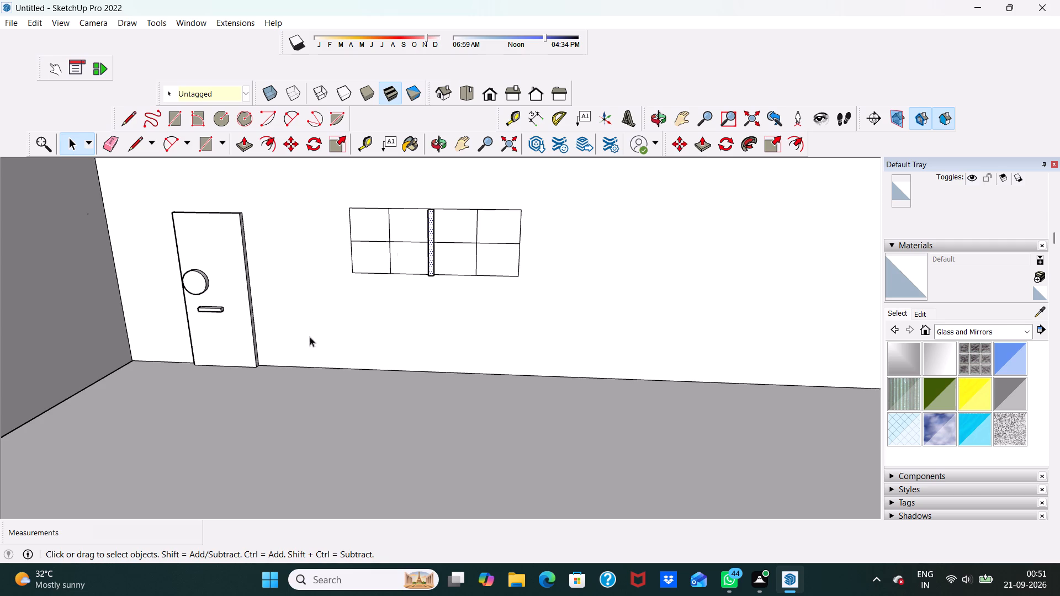
scroll(0, 546, "down", 8)
scroll(59, 449, "down", 4)
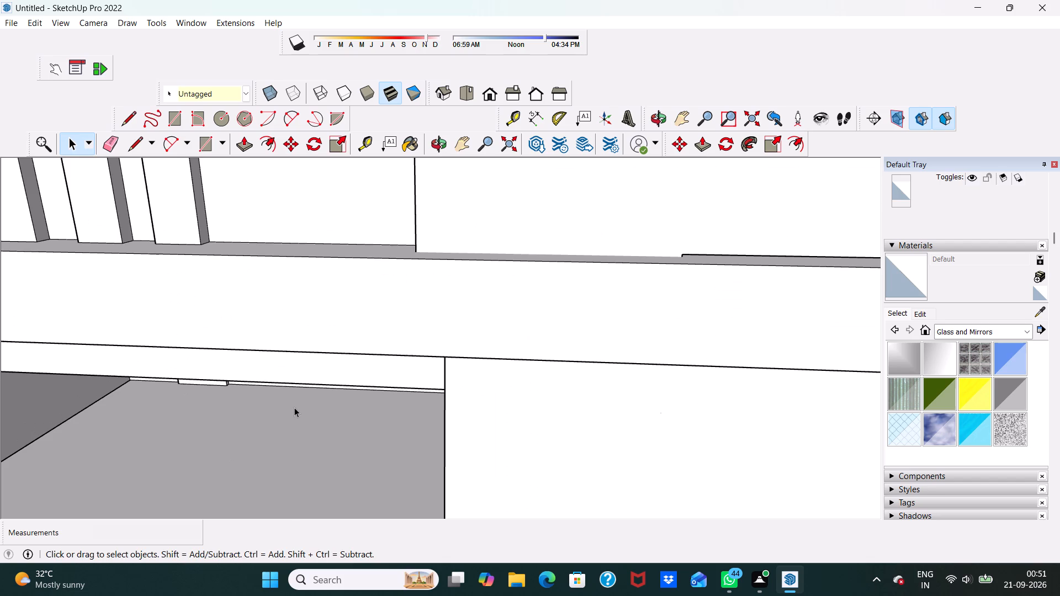
middle_click_drag(294, 407, 304, 350)
scroll(295, 318, "down", 5)
middle_click_drag(294, 258, 306, 317)
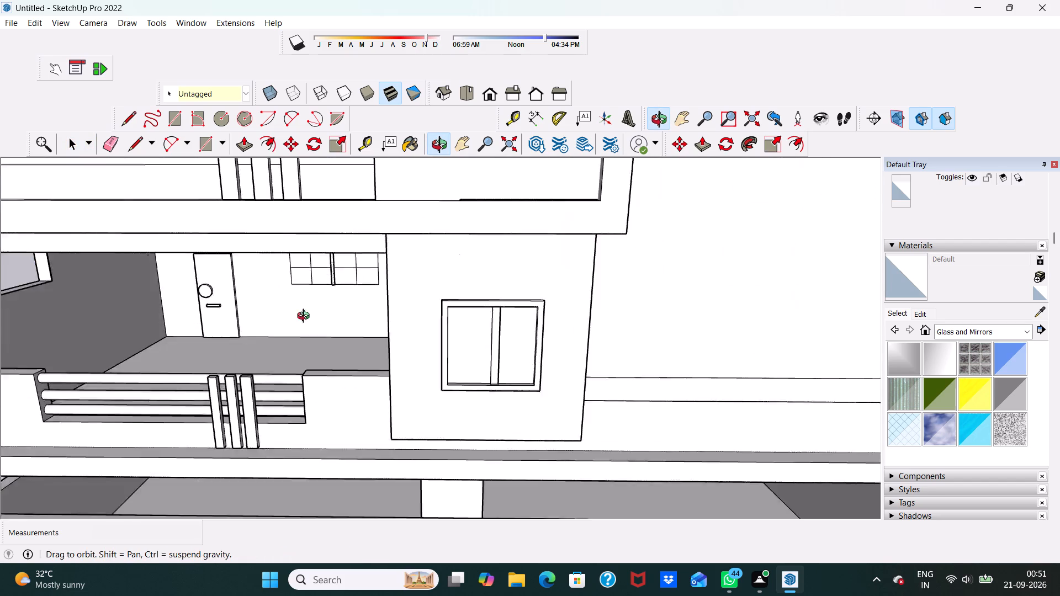
middle_click_drag(306, 317, 340, 315)
scroll(334, 310, "down", 6)
middle_click_drag(315, 262, 321, 241)
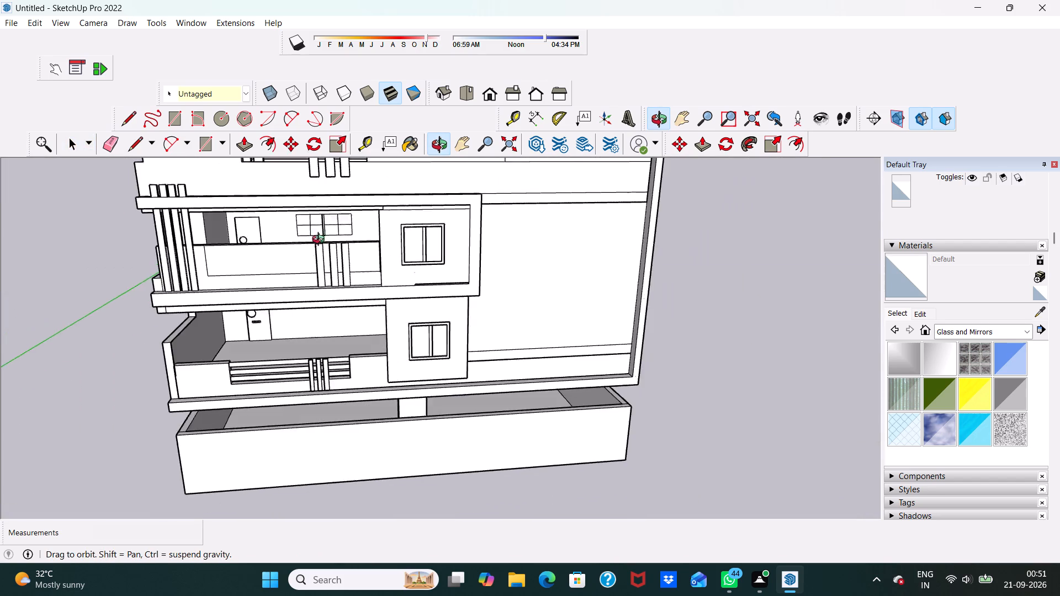
middle_click_drag(321, 241, 298, 242)
scroll(324, 206, "up", 3)
scroll(326, 213, "down", 9)
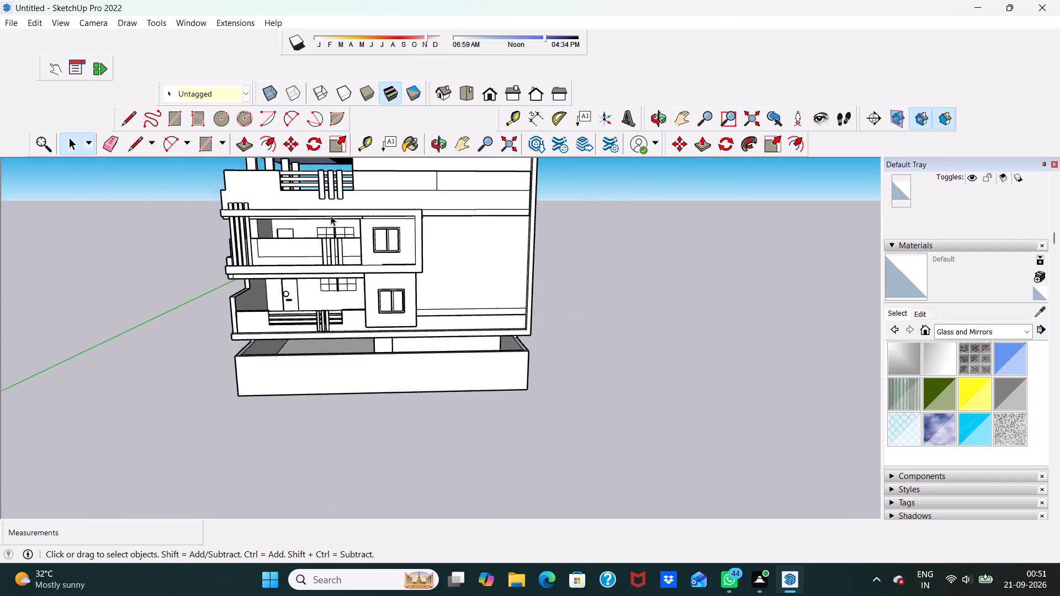
scroll(331, 216, "down", 2)
middle_click_drag(331, 217, 295, 235)
scroll(303, 226, "up", 5)
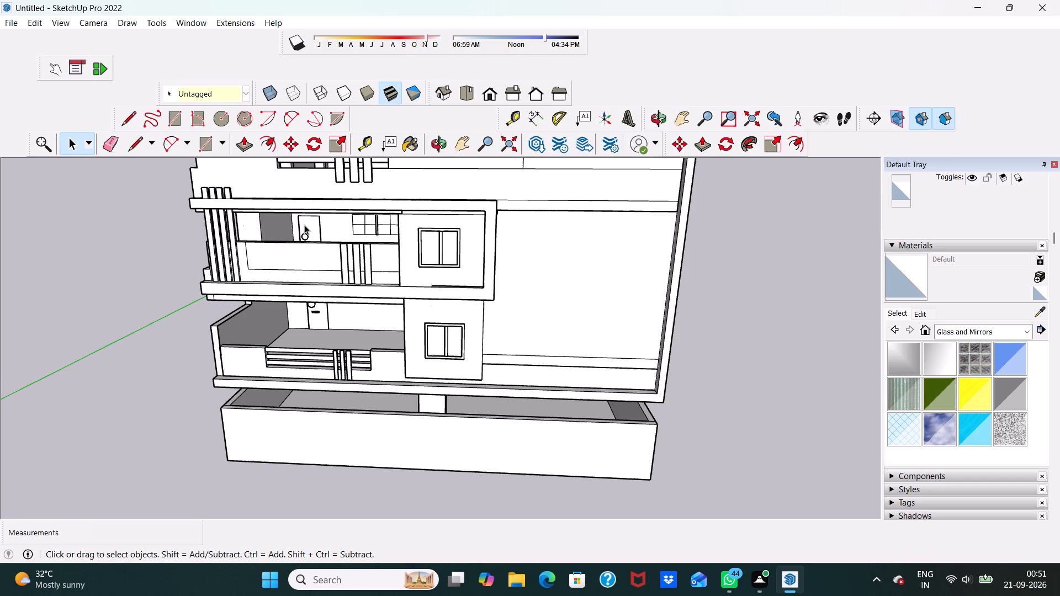
scroll(296, 224, "down", 3)
middle_click_drag(359, 274, 399, 301)
scroll(409, 295, "up", 6)
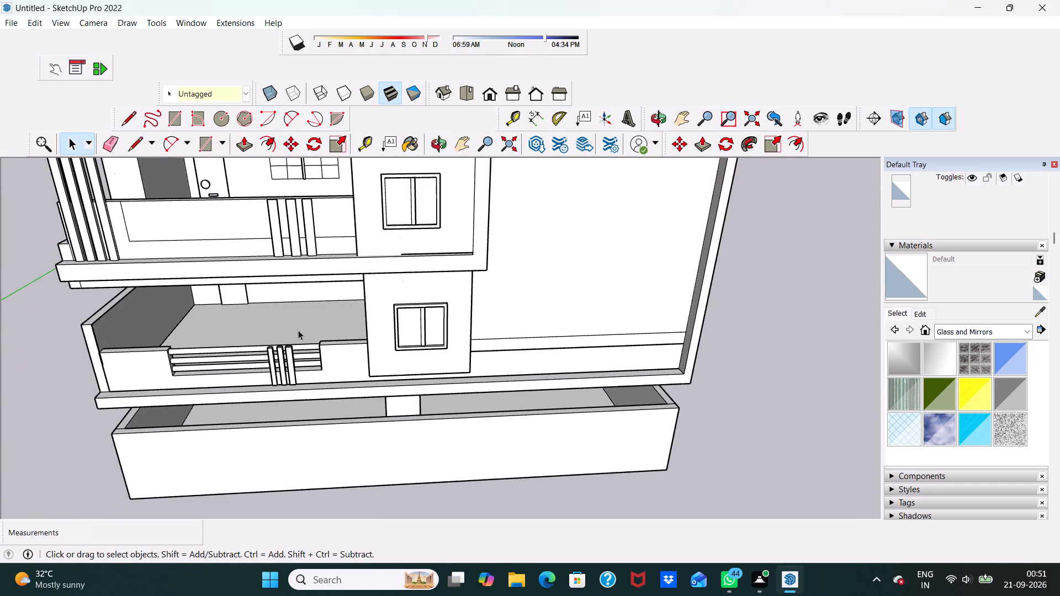
middle_click_drag(253, 340, 284, 241)
scroll(284, 241, "up", 2)
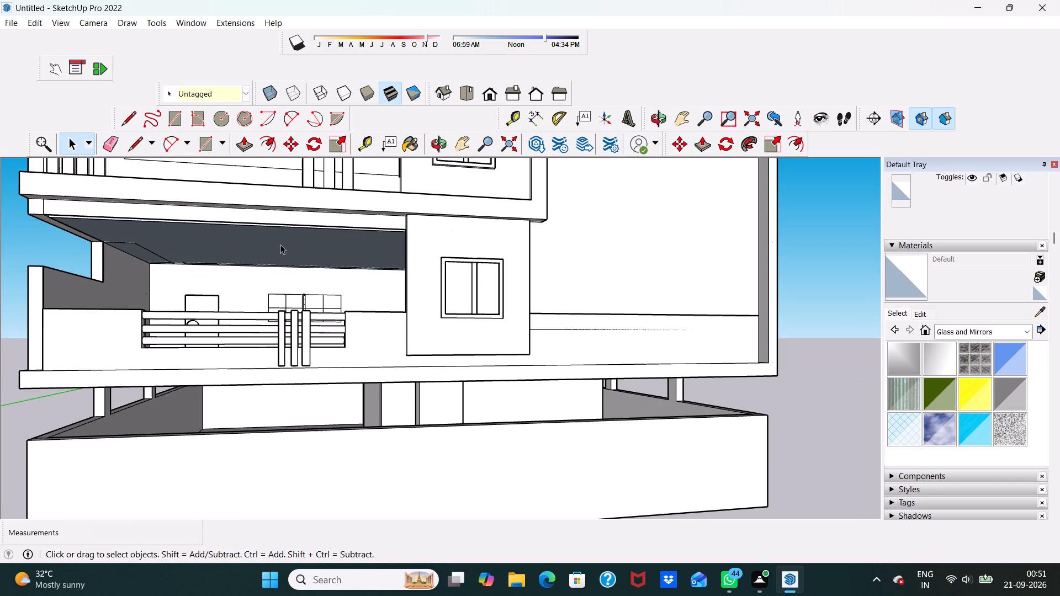
middle_click_drag(256, 258, 215, 294)
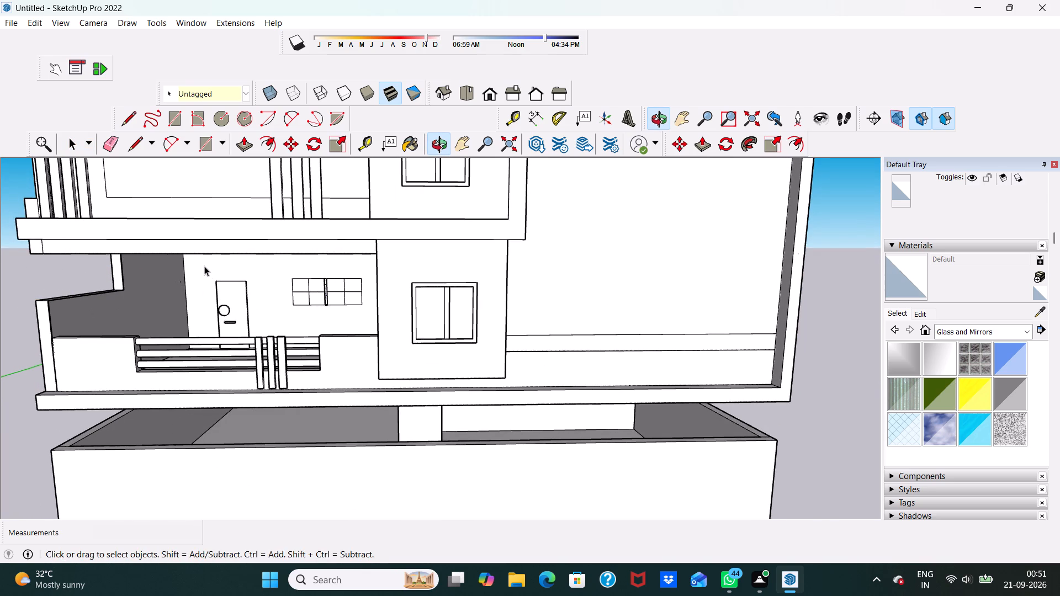
scroll(167, 301, "down", 7)
middle_click_drag(195, 287, 197, 310)
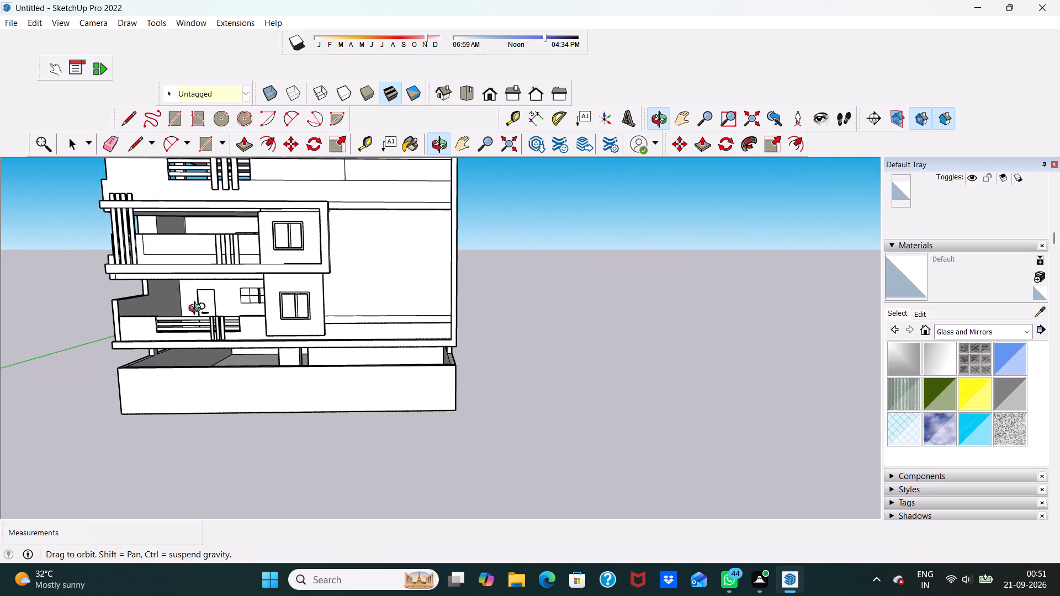
middle_click_drag(197, 310, 174, 352)
scroll(143, 288, "up", 4)
scroll(142, 236, "up", 4)
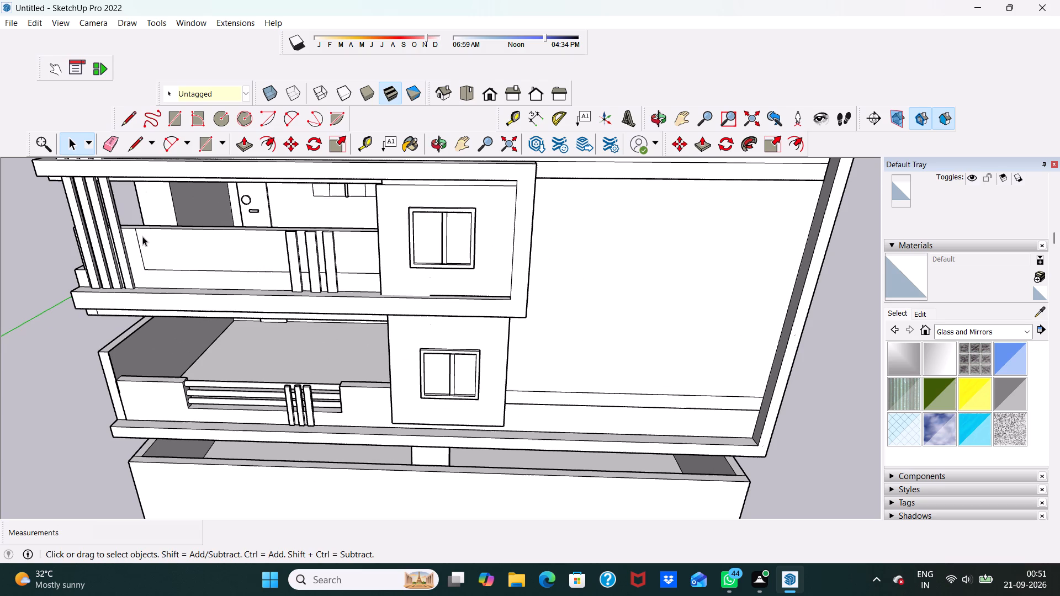
middle_click_drag(199, 194, 200, 194)
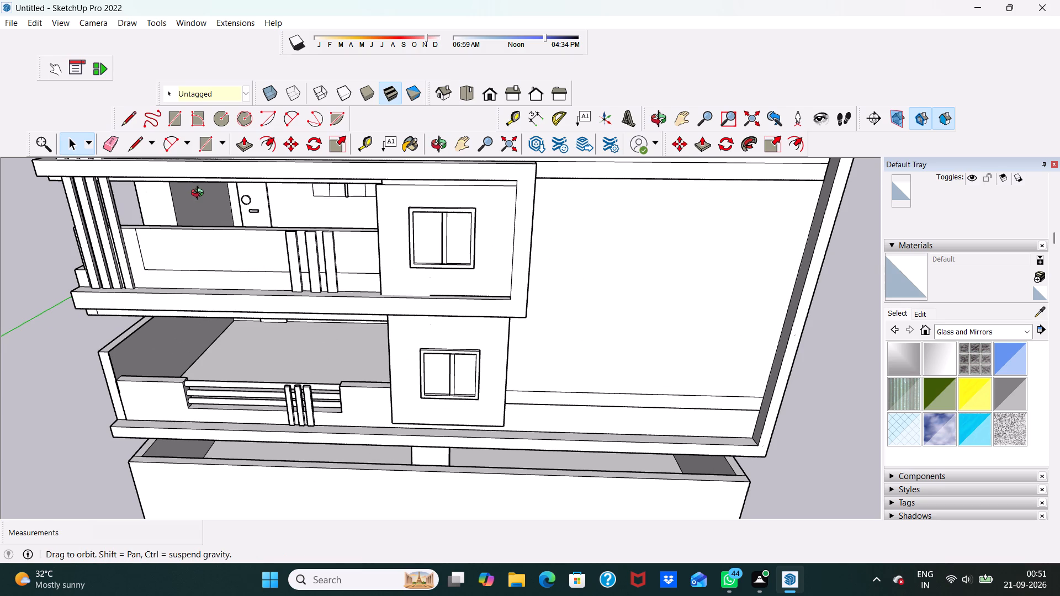
Examine the doors, windows and railings of the two balconies and the whole house front from several angles.
middle_click_drag(200, 194, 240, 150)
middle_click_drag(232, 211, 166, 244)
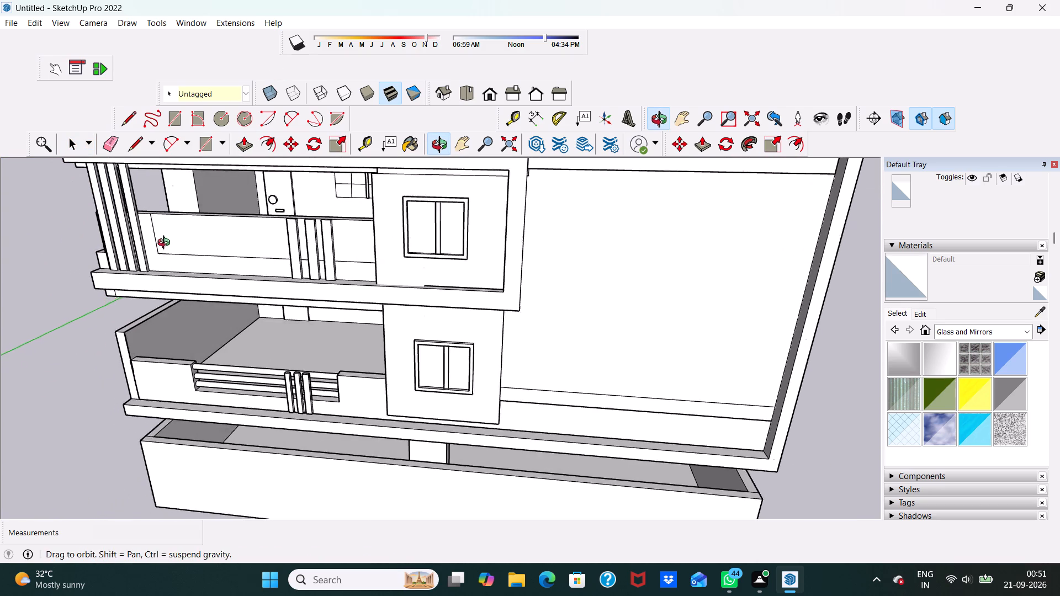
middle_click_drag(166, 244, 166, 245)
scroll(192, 202, "up", 5)
middle_click(193, 201)
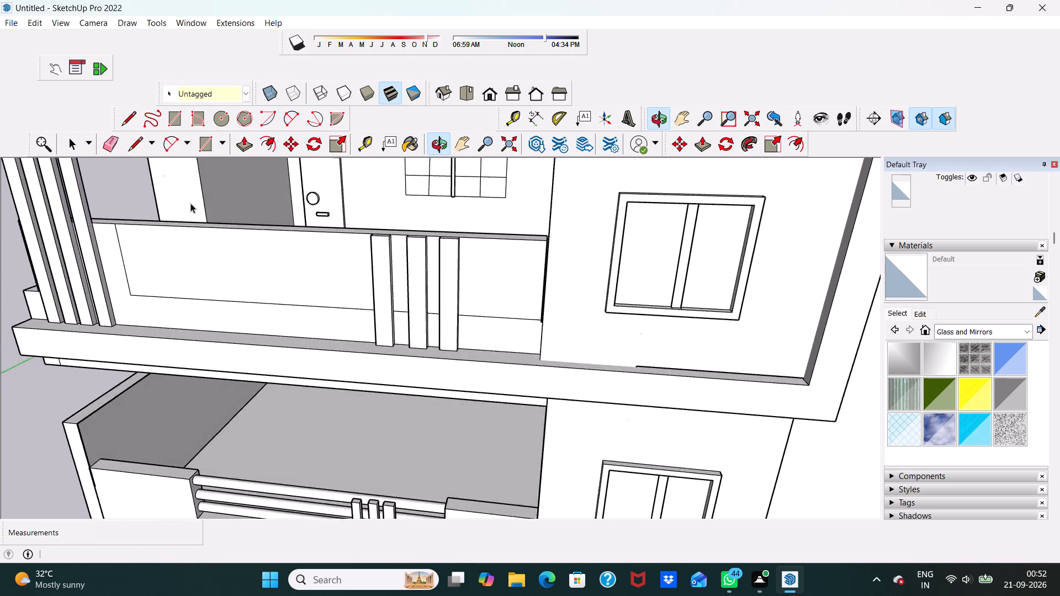
scroll(190, 203, "up", 2)
scroll(142, 268, "down", 5)
middle_click_drag(178, 249, 137, 212)
scroll(175, 189, "up", 1)
scroll(192, 177, "down", 6)
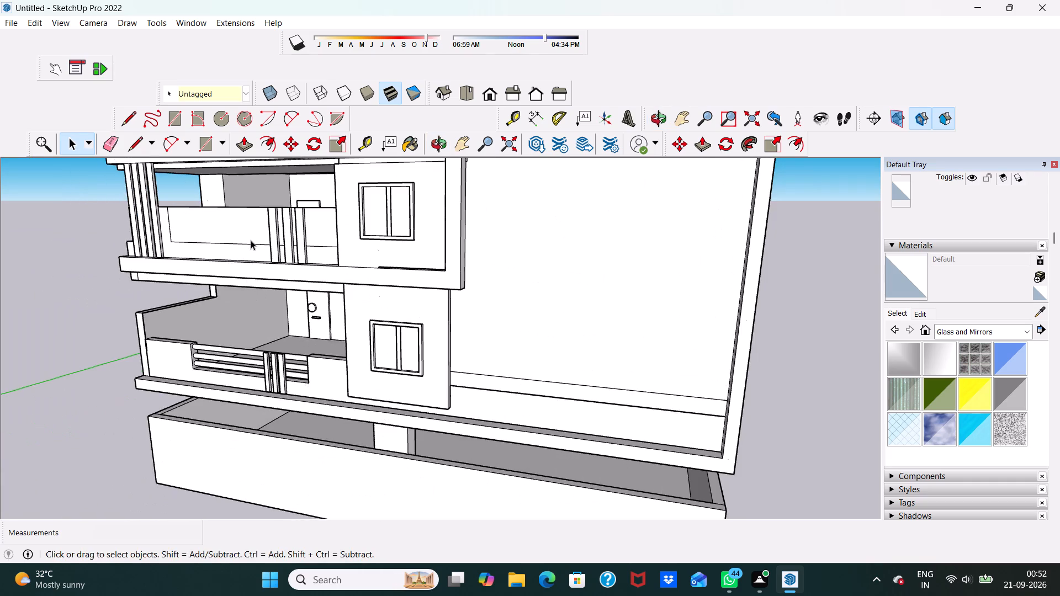
middle_click_drag(182, 279, 272, 265)
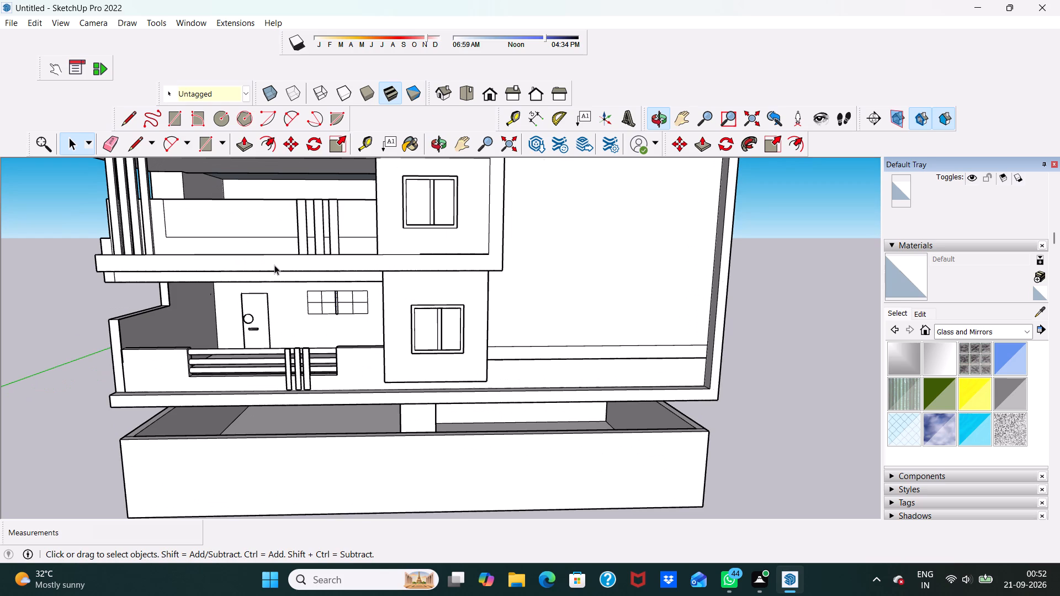
scroll(247, 316, "down", 6)
middle_click_drag(260, 328, 330, 286)
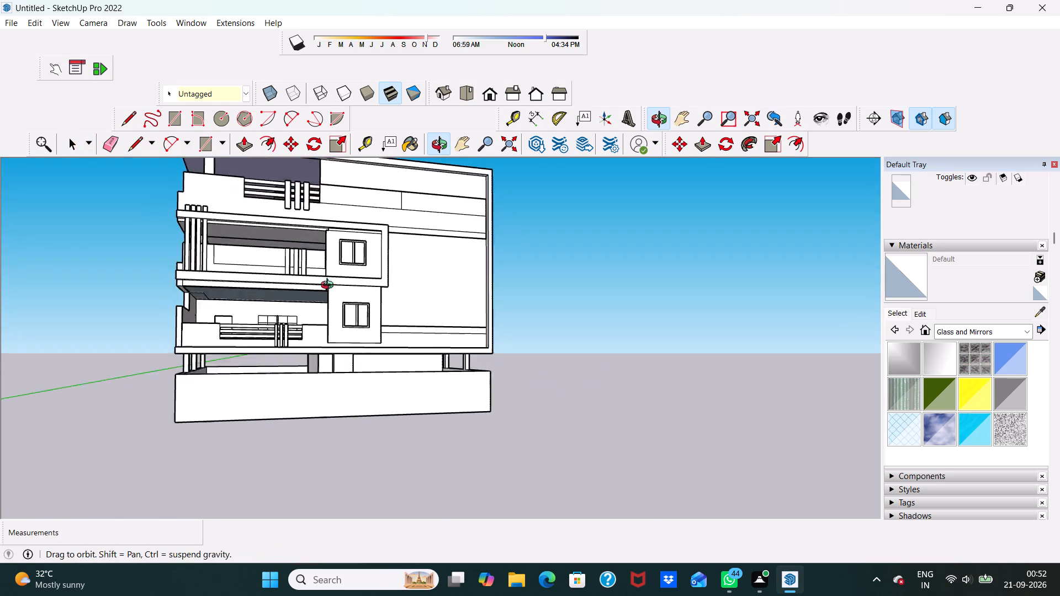
middle_click_drag(330, 286, 243, 317)
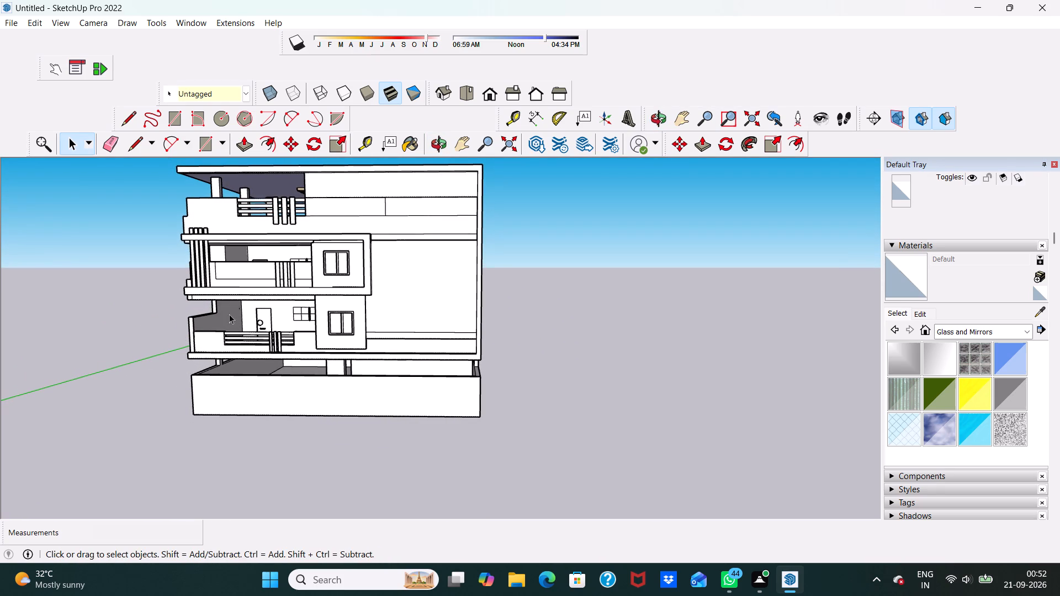
Push/Pull the open end face of the narrow strip above the upper window wall outward about 4 5/8", toward the wall's balcony-side edge.
scroll(347, 226, "up", 6)
scroll(341, 273, "up", 3)
scroll(296, 258, "up", 7)
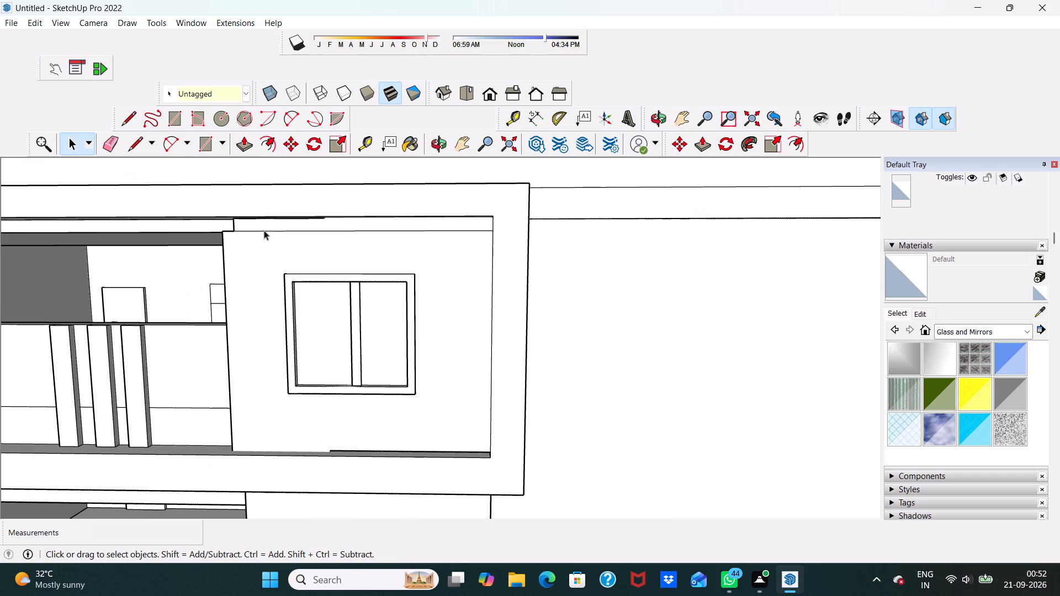
scroll(250, 221, "up", 3)
middle_click_drag(228, 223, 347, 169)
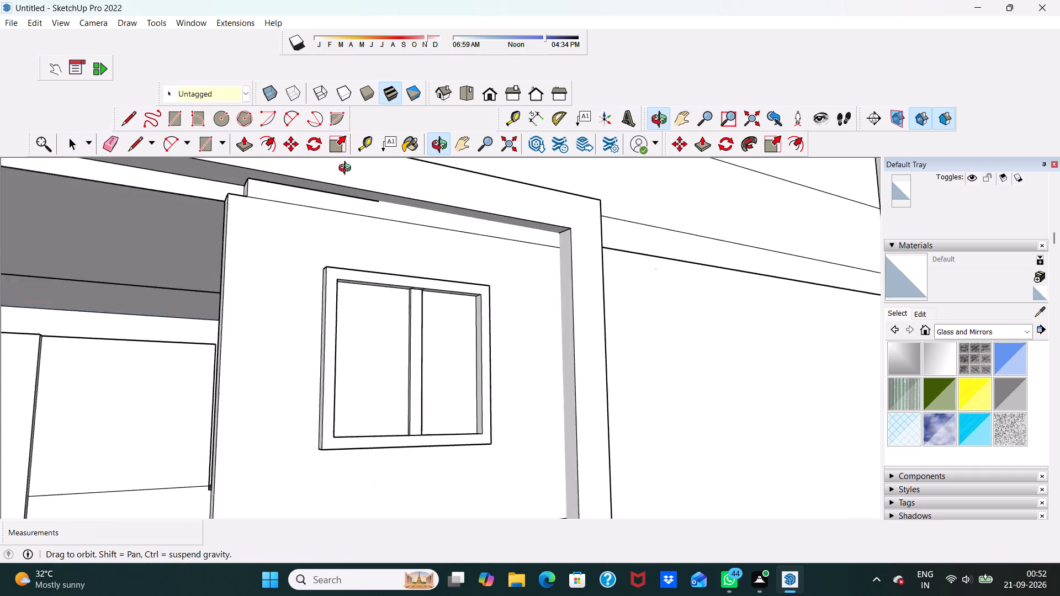
middle_click_drag(347, 169, 442, 222)
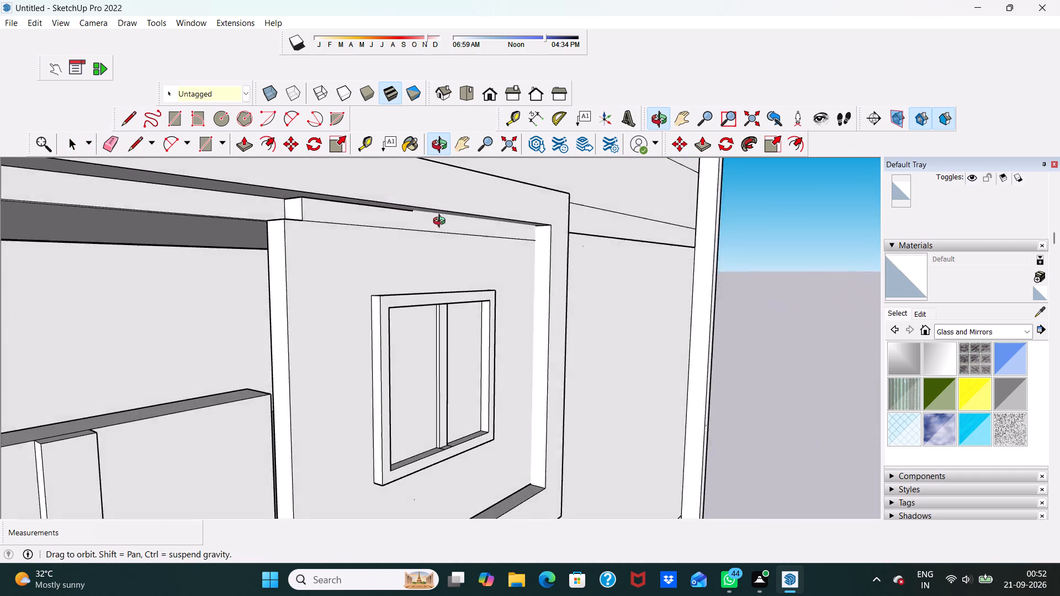
middle_click_drag(442, 222, 372, 223)
scroll(276, 232, "up", 4)
left_click(249, 210)
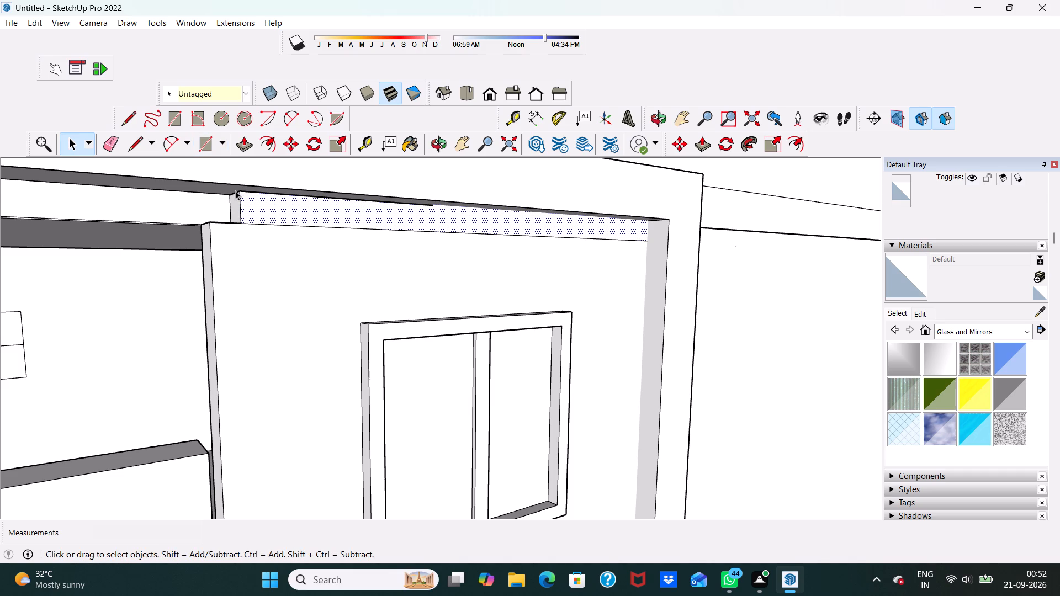
middle_click_drag(229, 202, 311, 217)
left_click(311, 217)
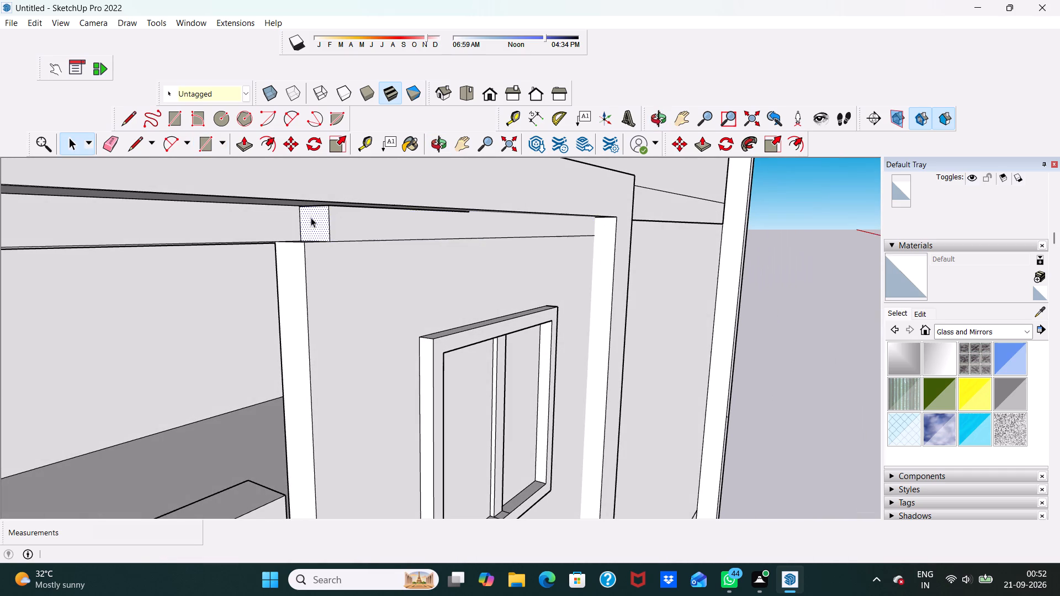
left_click(246, 140)
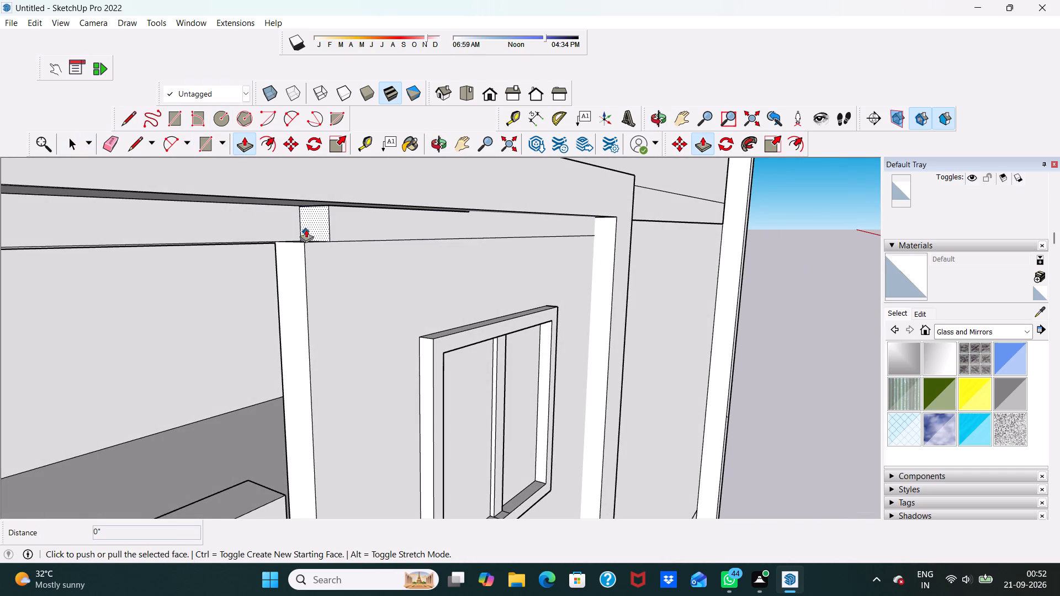
left_click_drag(314, 217, 294, 230)
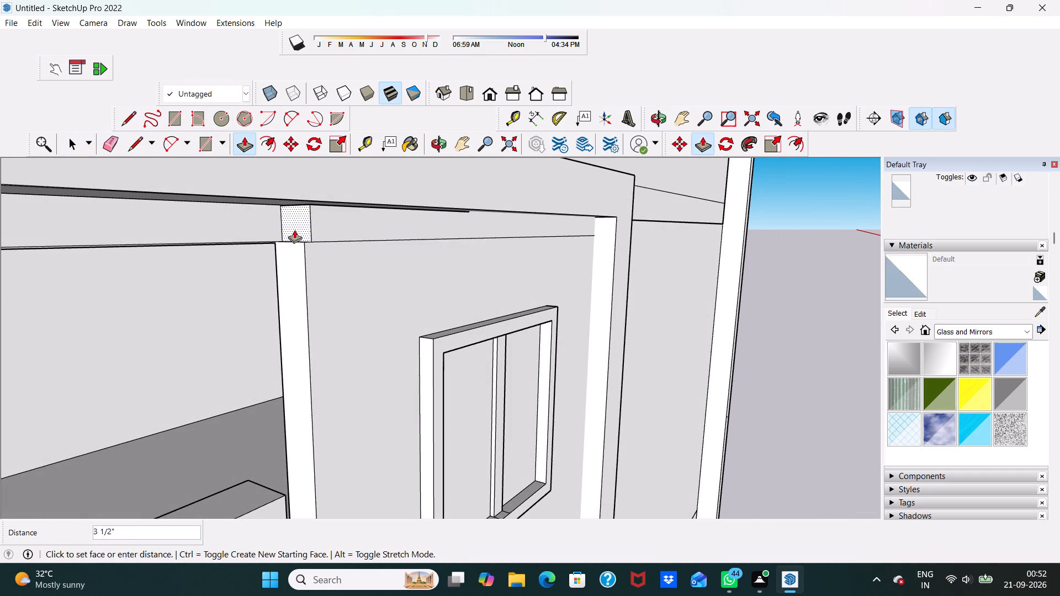
left_click_drag(294, 230, 273, 235)
middle_click_drag(274, 236, 142, 206)
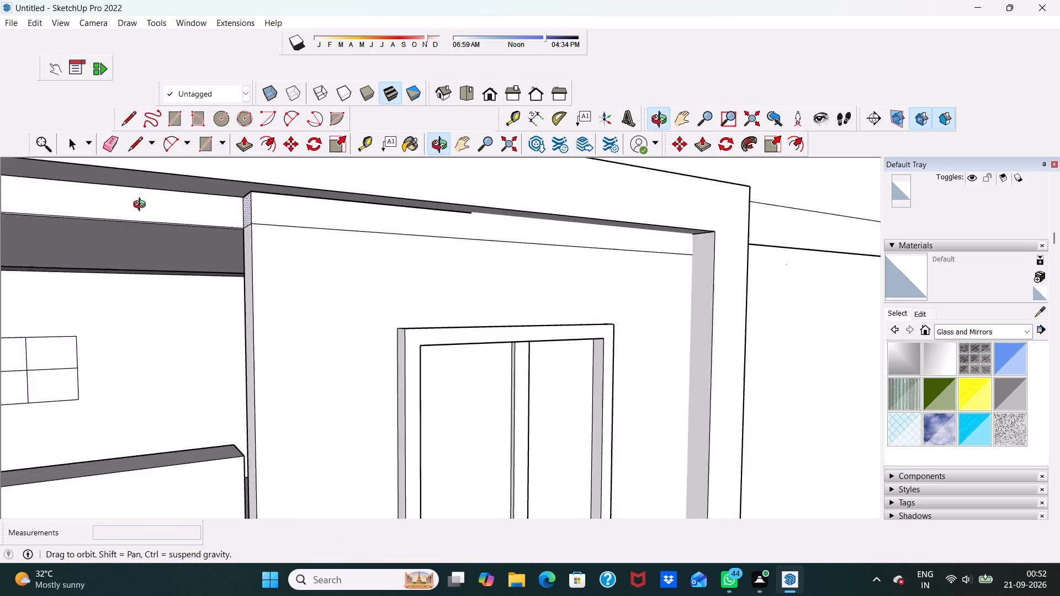
middle_click_drag(142, 206, 140, 206)
scroll(174, 214, "up", 5)
middle_click_drag(347, 186, 220, 145)
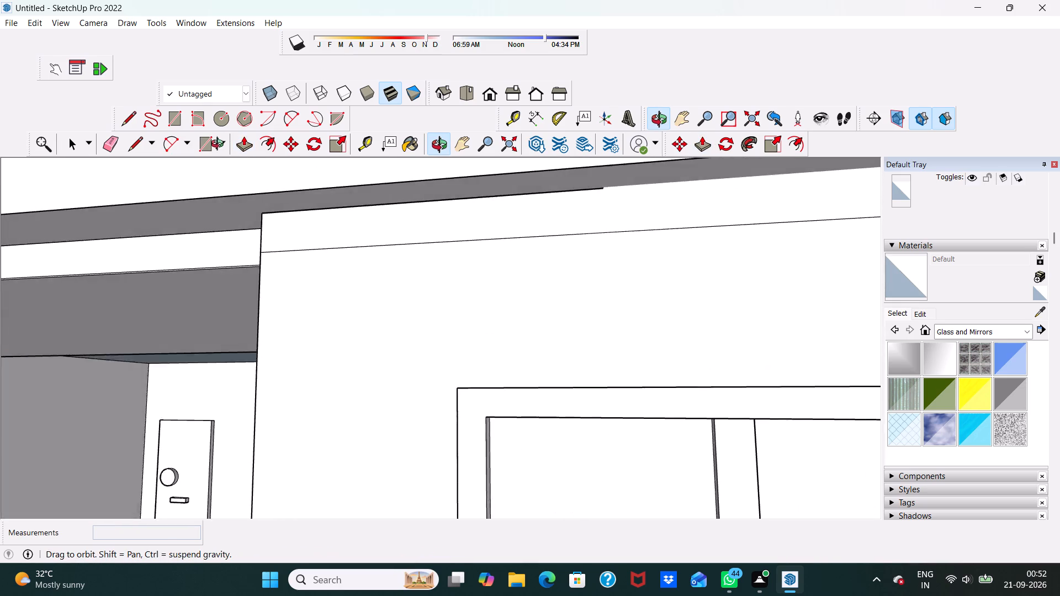
middle_click_drag(220, 145, 336, 102)
scroll(350, 124, "down", 5)
scroll(358, 216, "down", 12)
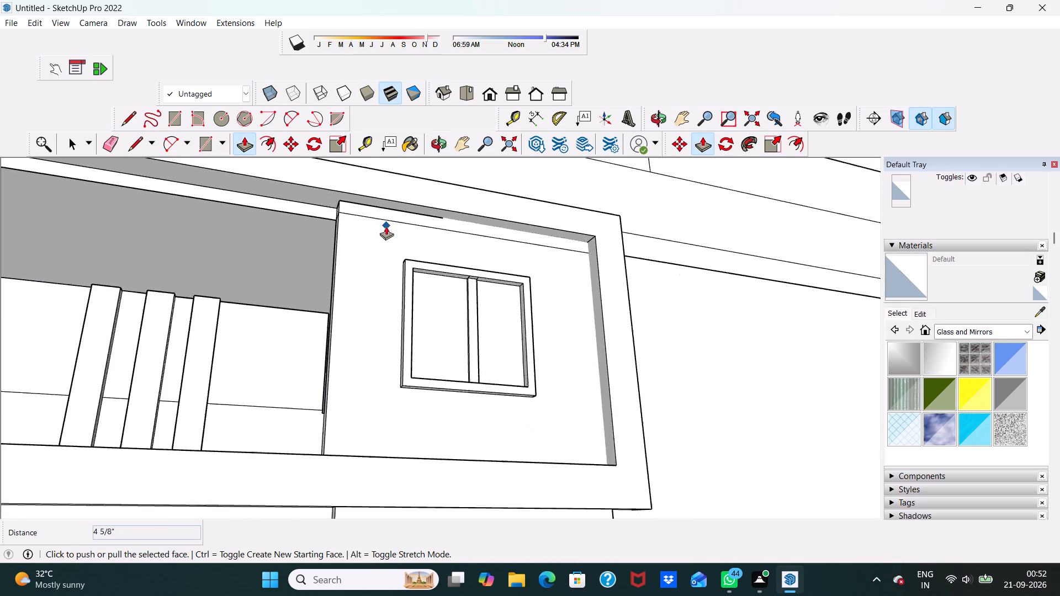
scroll(386, 226, "down", 2)
middle_click_drag(425, 227, 394, 275)
scroll(401, 243, "down", 1)
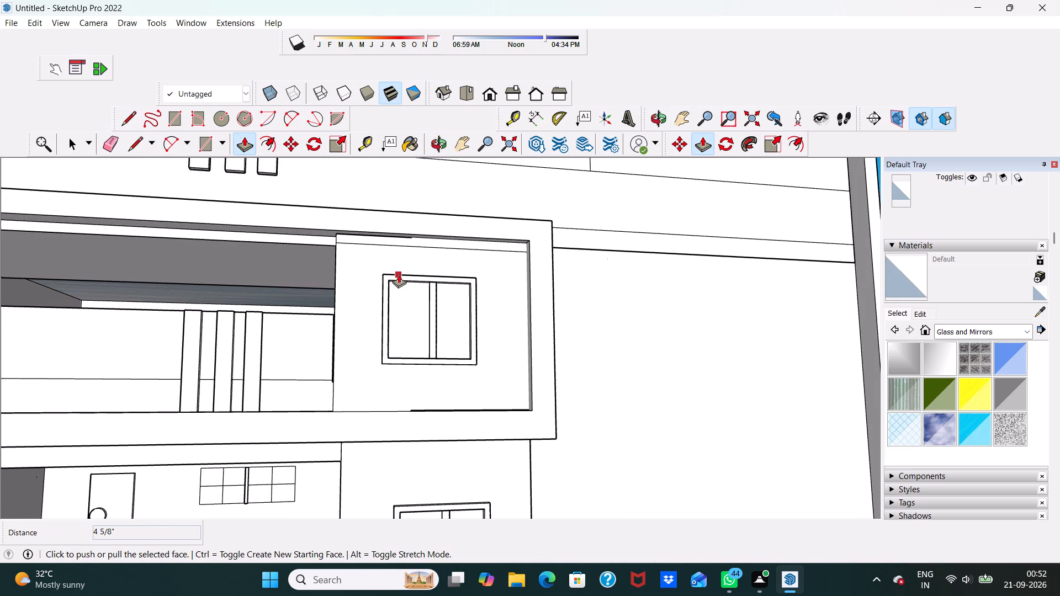
key("space")
key("space")
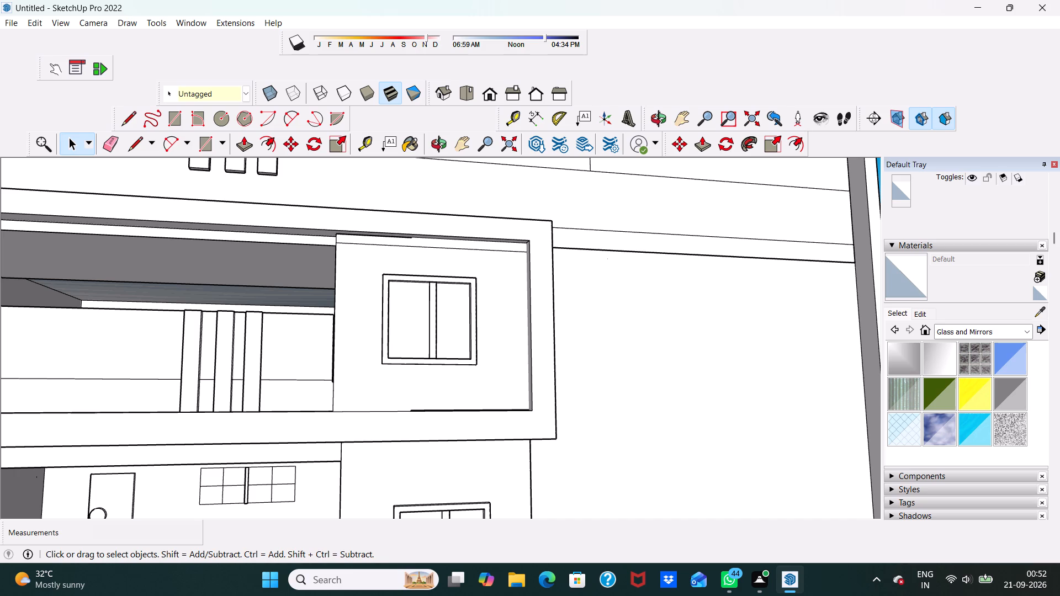
Examine the upper window wall, the balconies, the top-floor terrace and the overall house front from several angles.
scroll(0, 76, "down", 6)
scroll(348, 243, "down", 1)
middle_click_drag(387, 245, 348, 261)
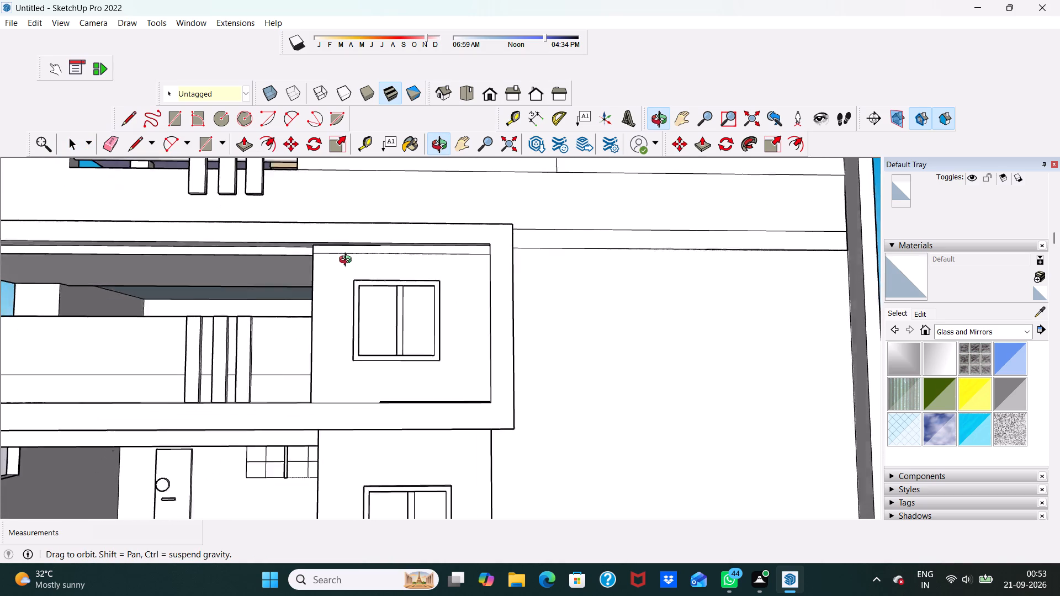
middle_click_drag(348, 261, 346, 264)
scroll(335, 248, "up", 1)
scroll(326, 243, "down", 2)
middle_click_drag(321, 247, 348, 241)
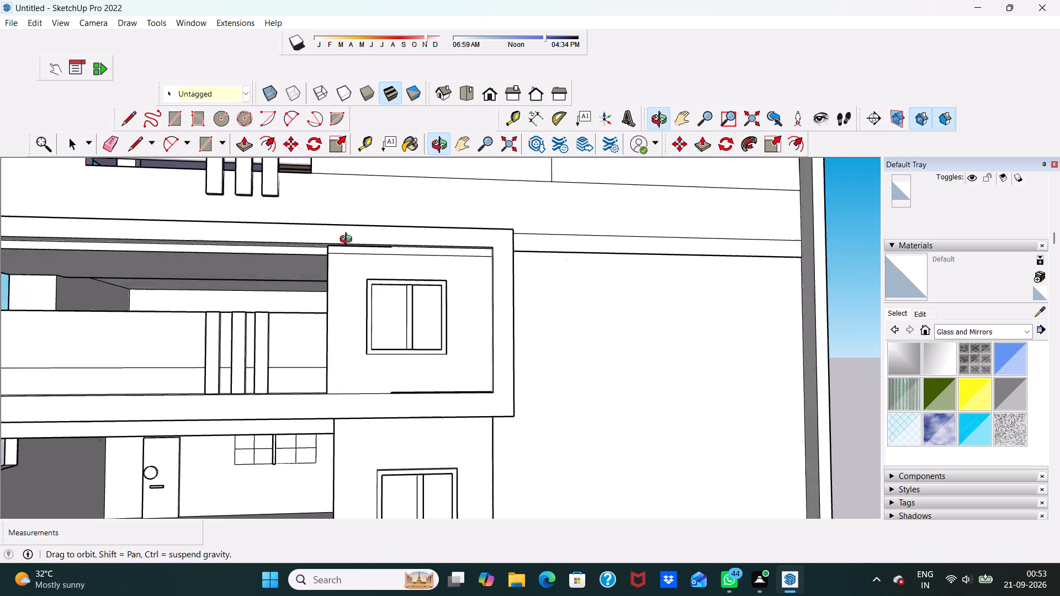
middle_click_drag(348, 241, 294, 249)
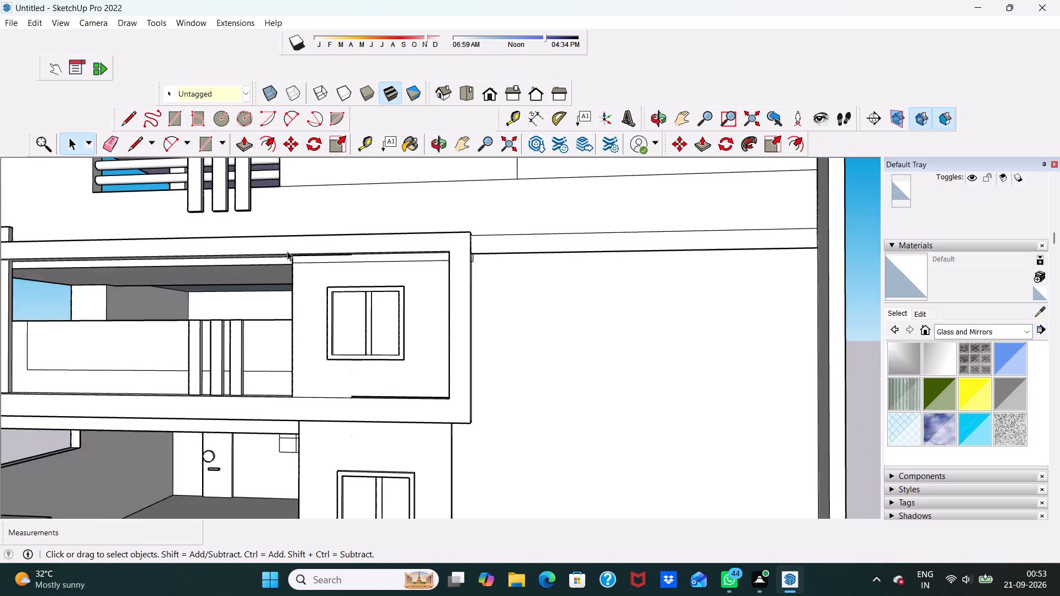
scroll(274, 262, "down", 13)
middle_click_drag(254, 279, 87, 311)
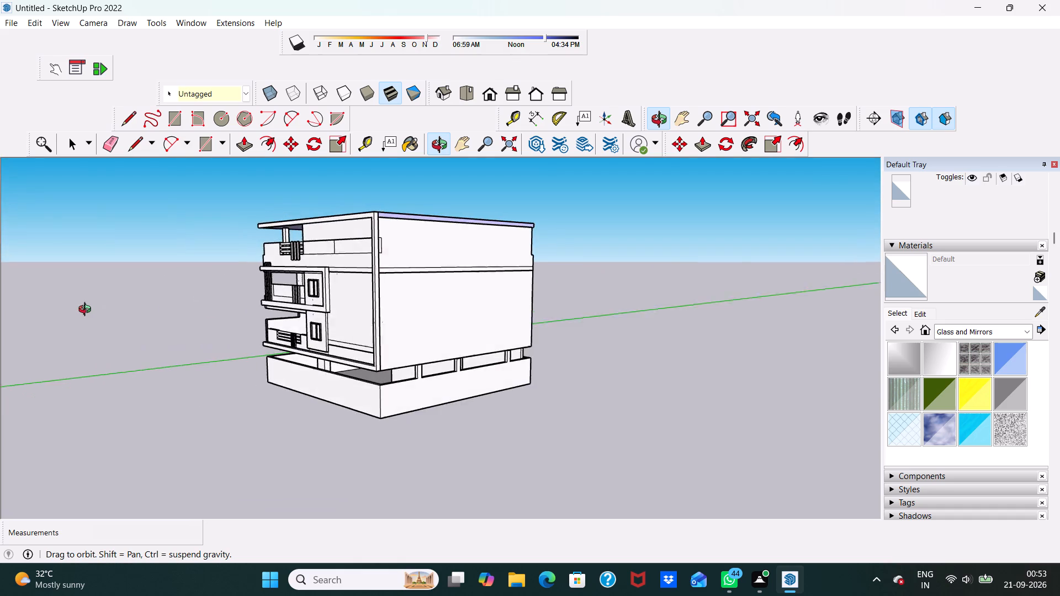
middle_click_drag(87, 311, 332, 296)
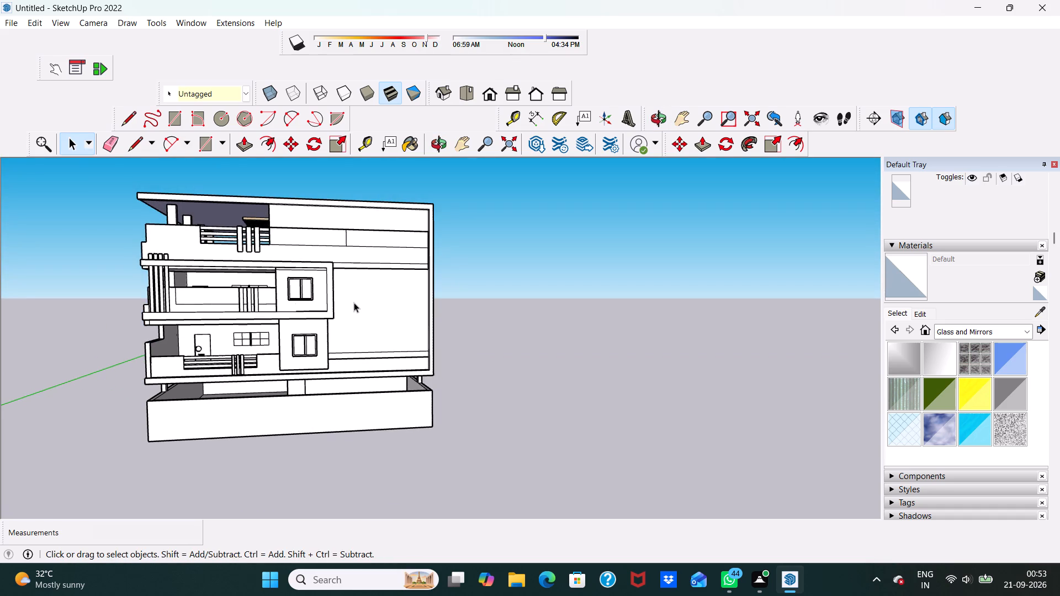
scroll(342, 316, "down", 3)
middle_click_drag(353, 221, 331, 278)
scroll(331, 279, "up", 5)
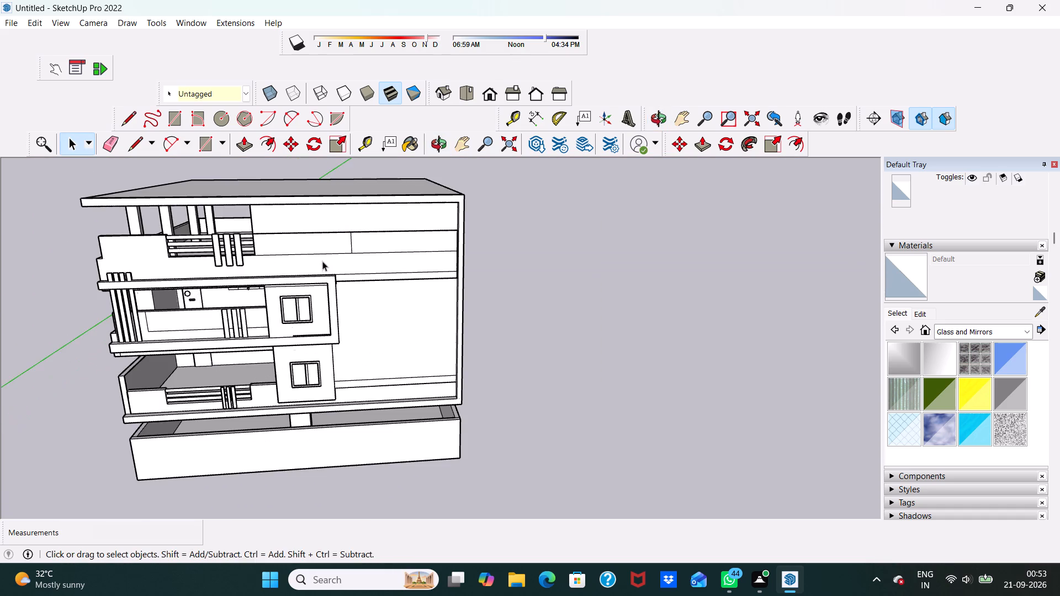
middle_click_drag(322, 260, 303, 181)
scroll(299, 184, "up", 4)
middle_click_drag(225, 198, 325, 224)
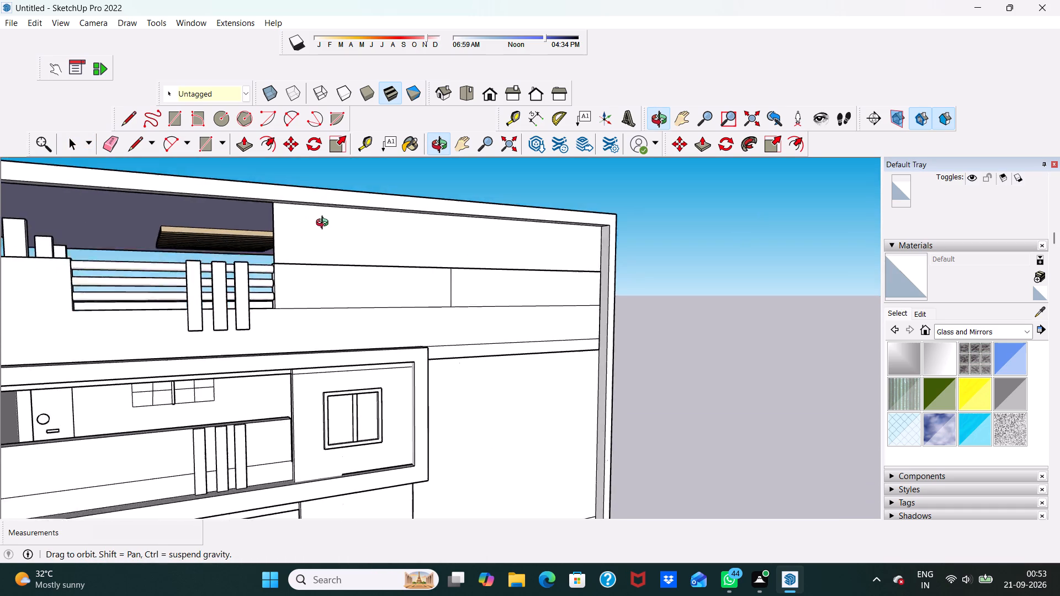
middle_click_drag(325, 224, 280, 212)
scroll(282, 201, "up", 1)
scroll(282, 195, "down", 6)
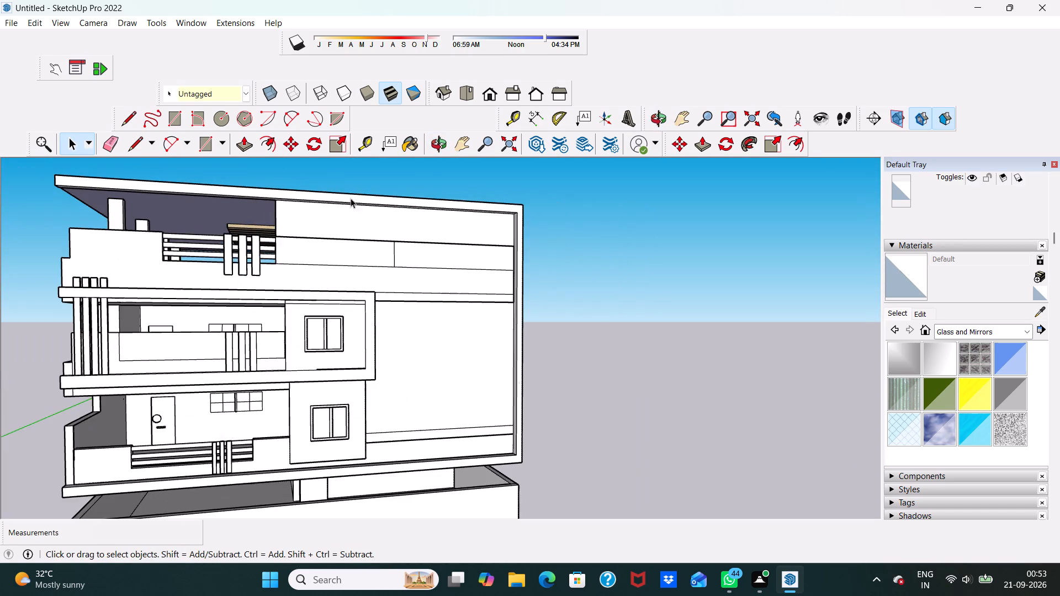
scroll(296, 198, "down", 2)
middle_click_drag(291, 206, 257, 231)
scroll(257, 231, "up", 6)
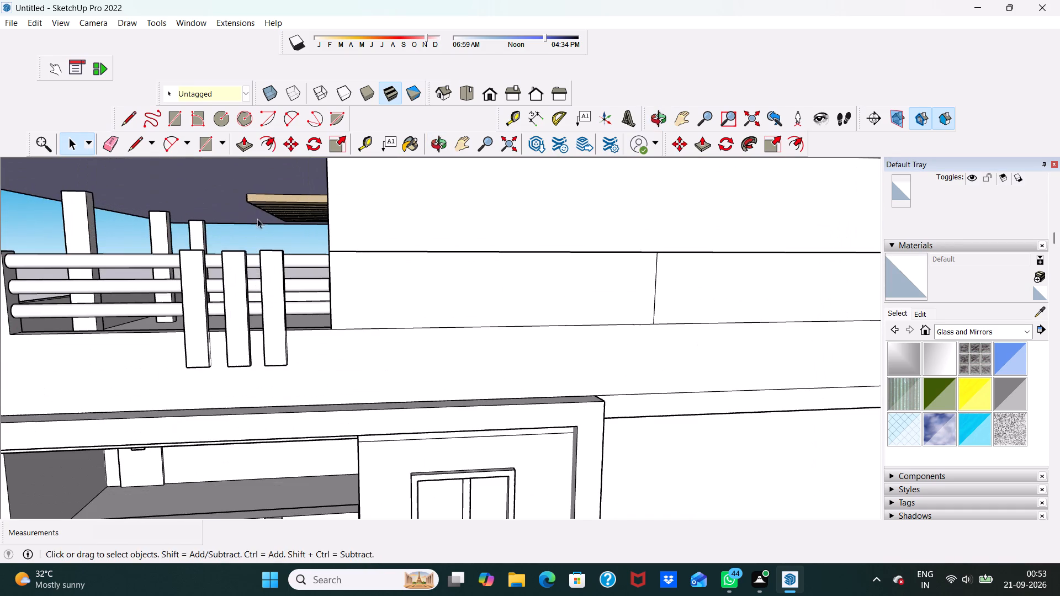
middle_click_drag(267, 211, 319, 205)
scroll(319, 198, "down", 5)
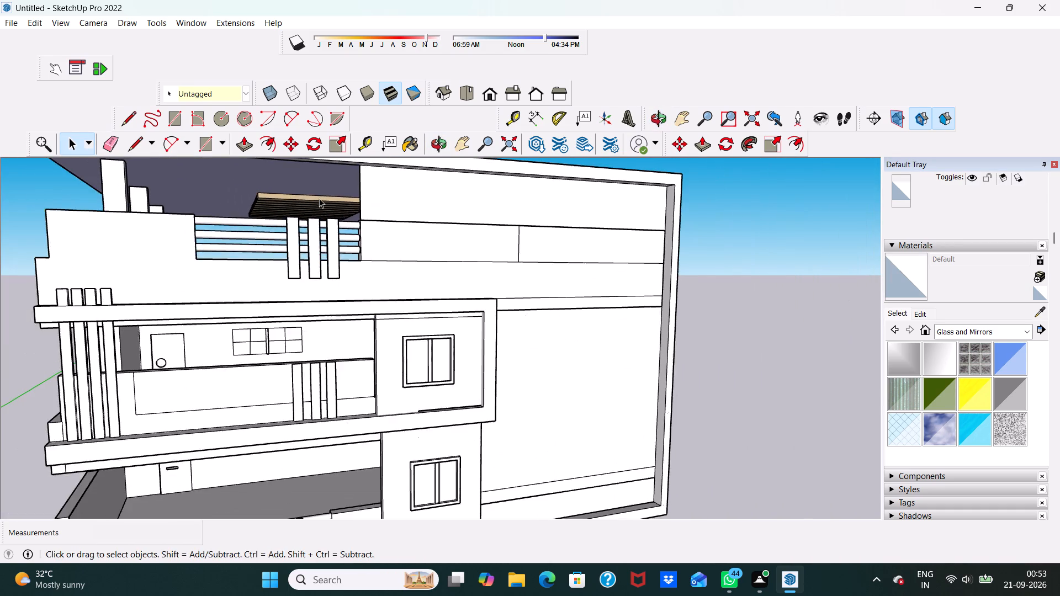
scroll(319, 198, "down", 4)
middle_click_drag(319, 198, 296, 213)
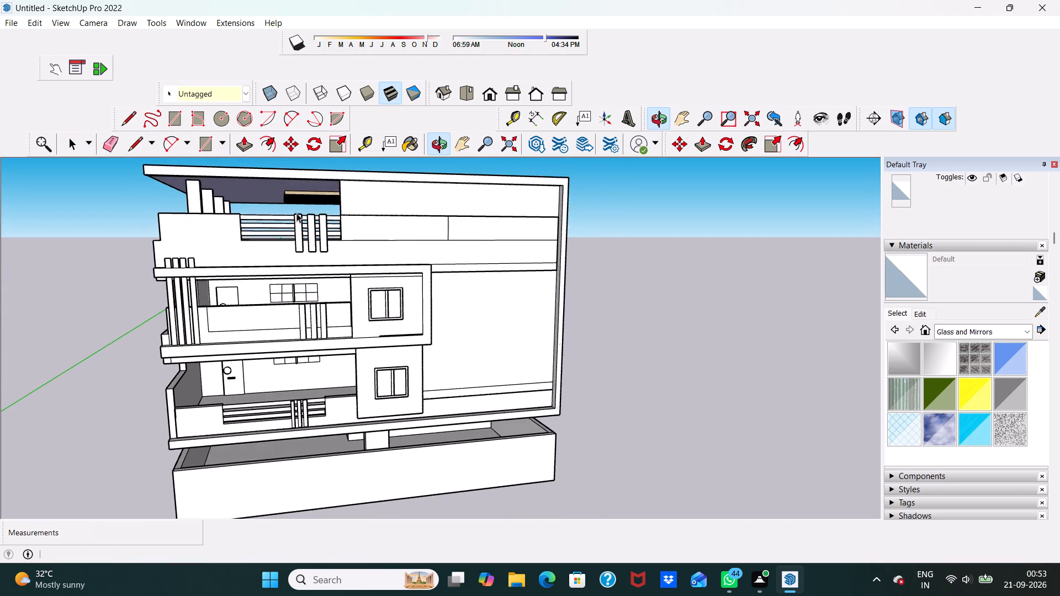
scroll(296, 213, "up", 2)
scroll(294, 210, "down", 4)
scroll(391, 164, "down", 4)
middle_click_drag(385, 216, 380, 226)
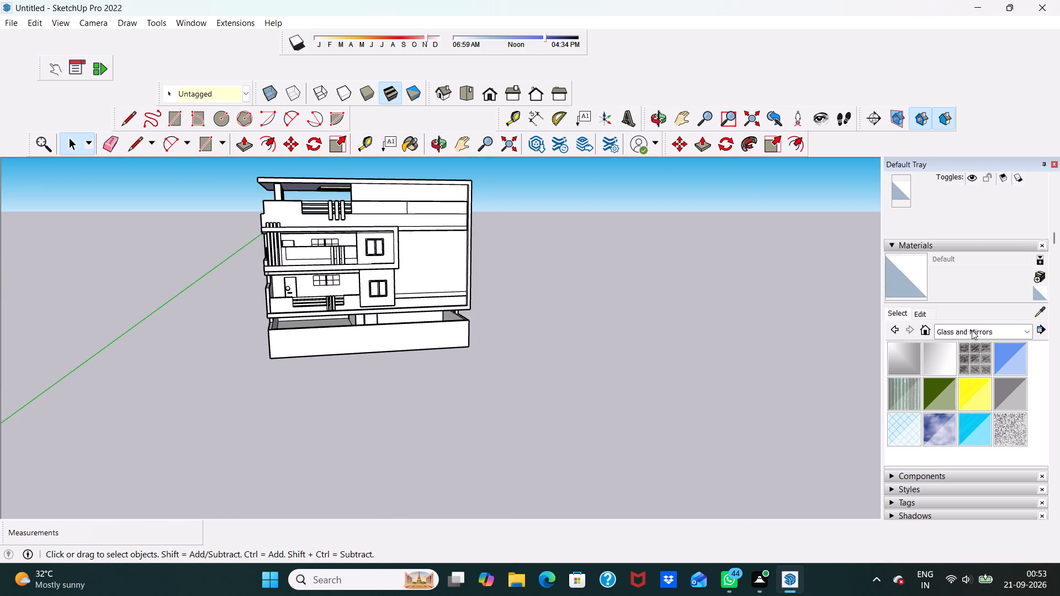
Paint the upper balcony's inset parapet panels, including the gaps between the vertical slats, with Translucent Glass Blue.
left_click(1007, 353)
scroll(495, 346, "up", 5)
scroll(234, 225, "down", 2)
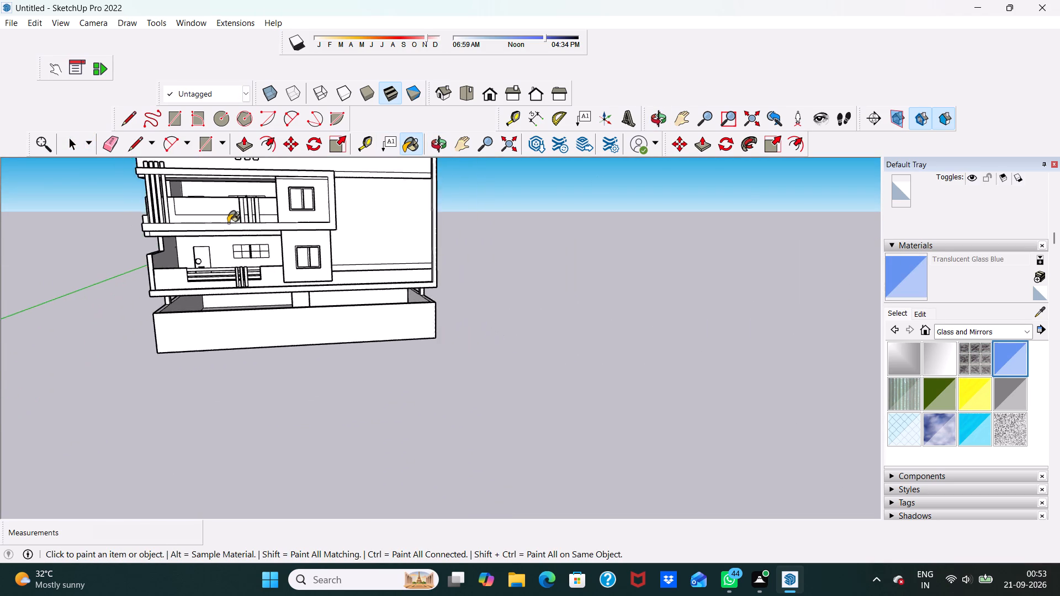
scroll(231, 235, "up", 3)
left_click(207, 197)
middle_click_drag(207, 197, 178, 281)
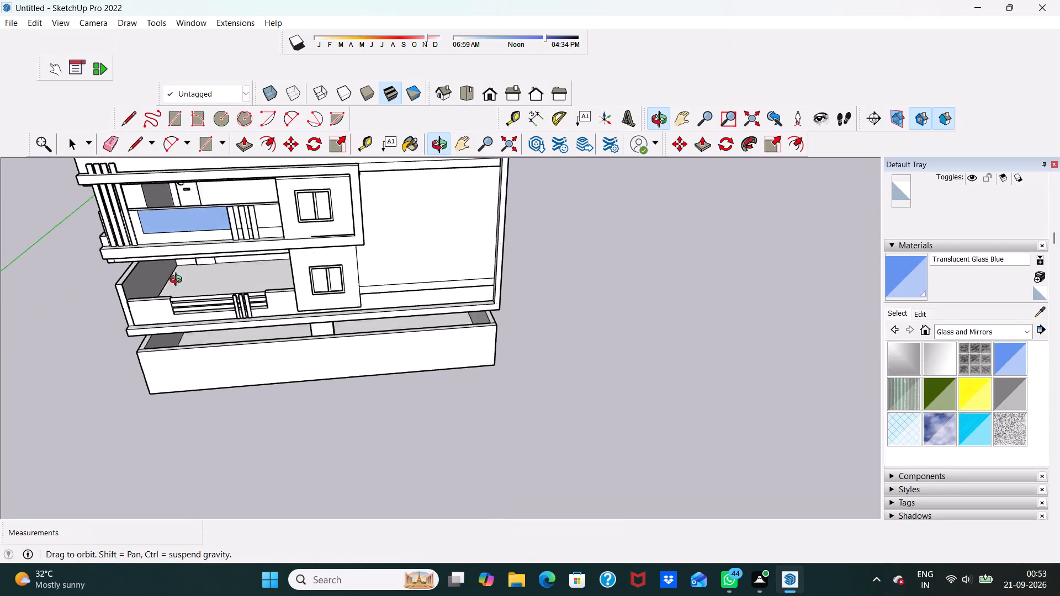
middle_click_drag(178, 281, 178, 280)
scroll(189, 254, "up", 4)
left_click(277, 207)
scroll(213, 190, "up", 6)
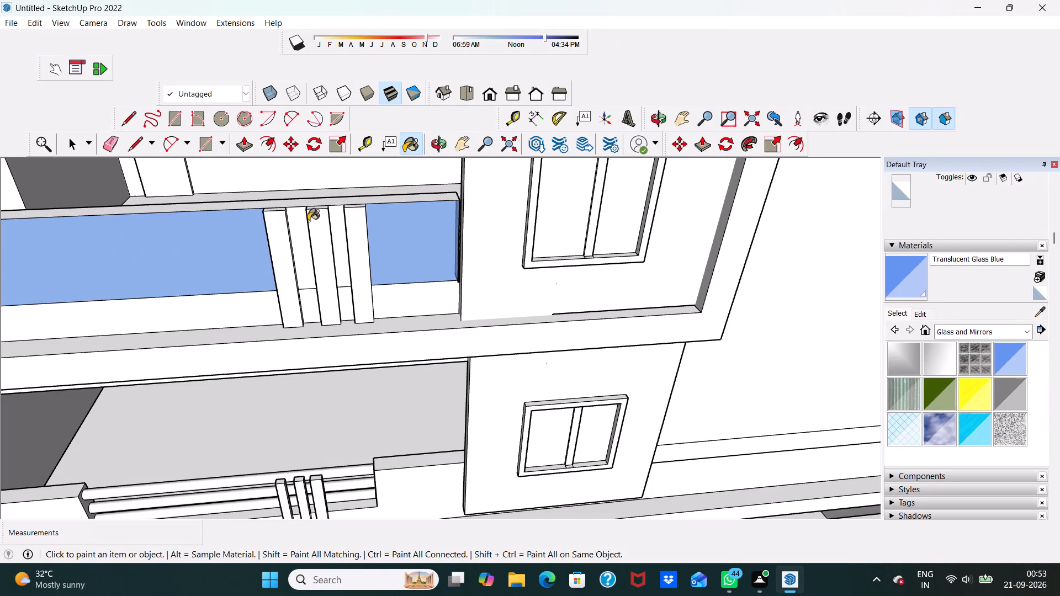
left_click(294, 242)
left_click(333, 251)
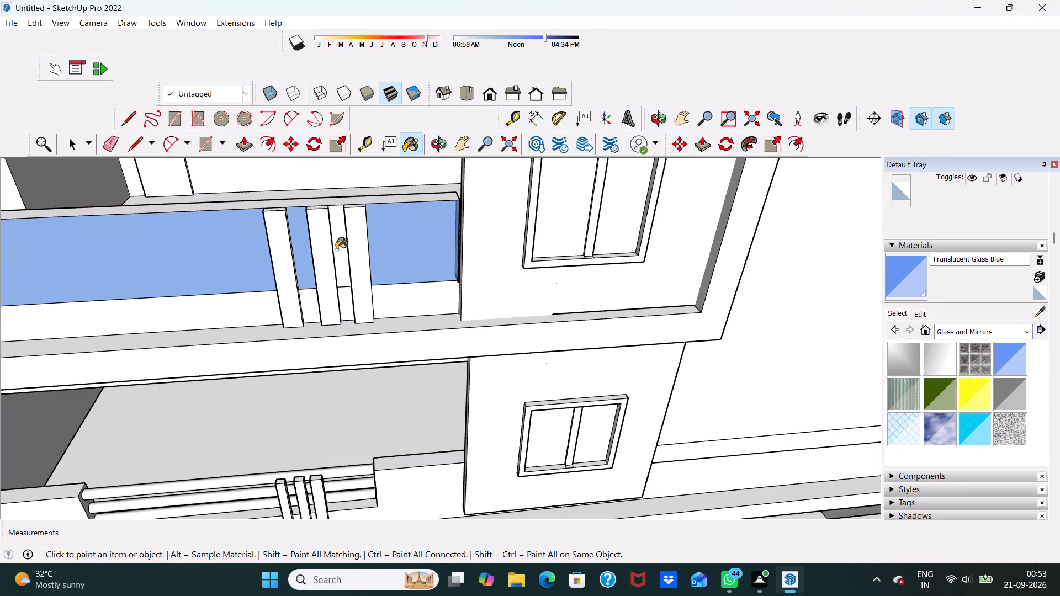
scroll(336, 248, "up", 2)
left_click(340, 249)
middle_click_drag(323, 219, 326, 291)
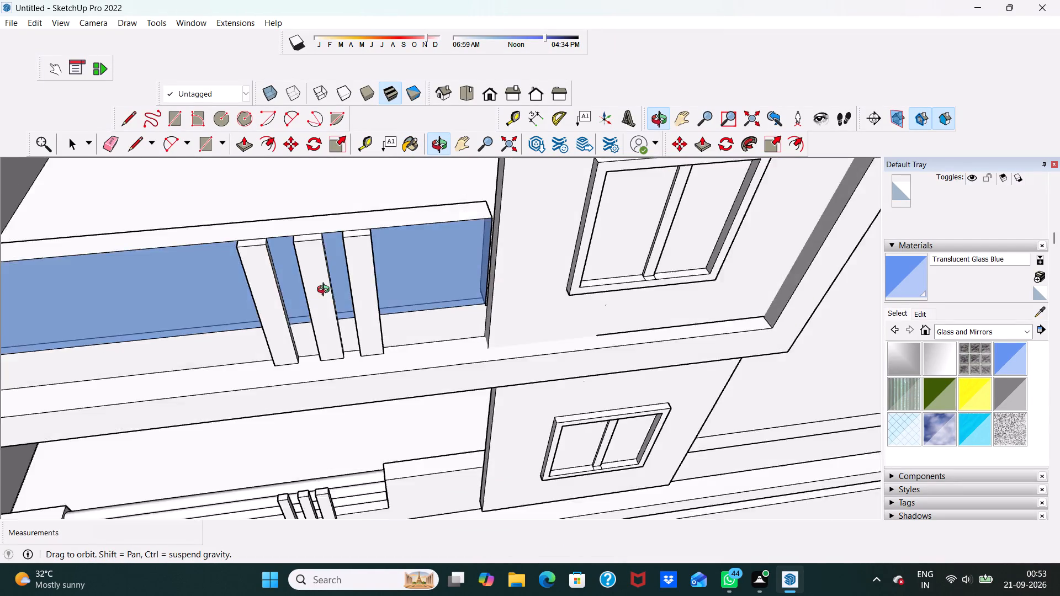
Paint the long top face of the upper balcony's parapet with Translucent Glass Blue.
middle_click_drag(326, 291, 314, 305)
scroll(300, 244, "up", 1)
left_click(301, 244)
middle_click_drag(300, 240, 359, 297)
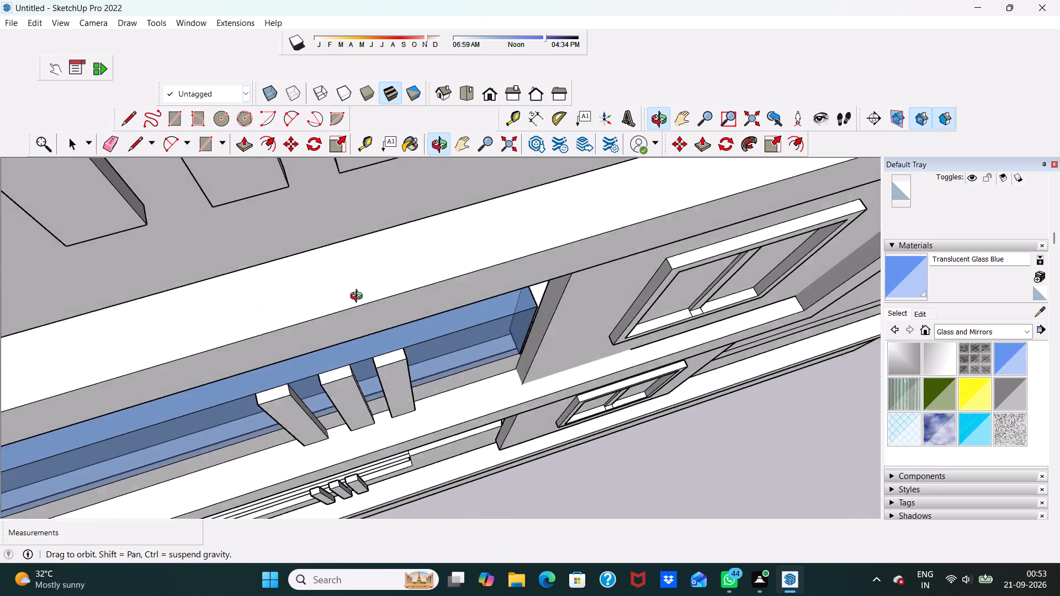
middle_click_drag(359, 297, 269, 279)
scroll(255, 258, "up", 5)
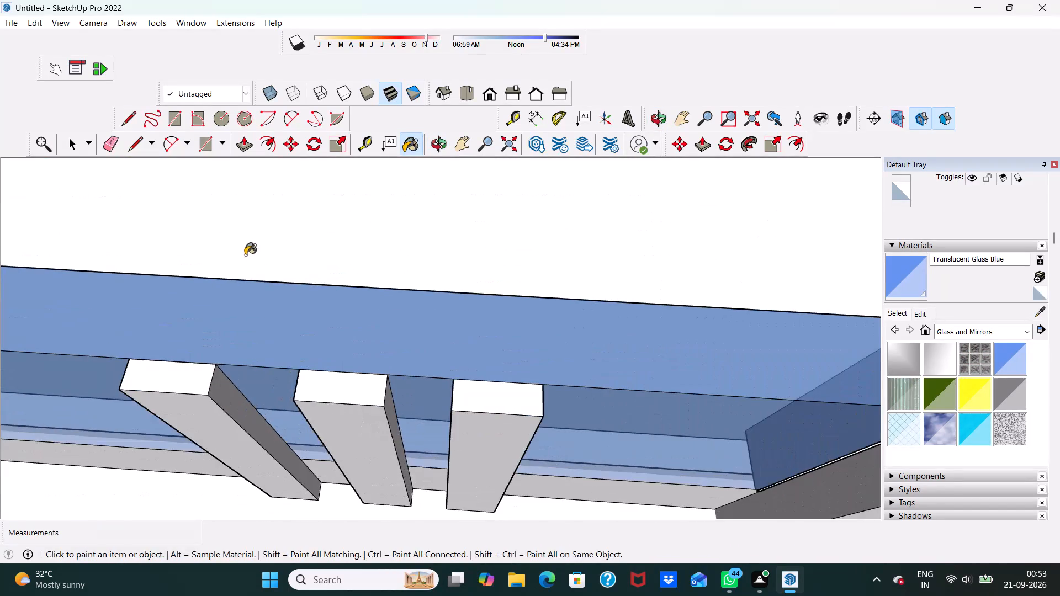
middle_click_drag(245, 255, 325, 228)
scroll(328, 203, "up", 1)
scroll(328, 170, "down", 5)
scroll(359, 181, "up", 1)
scroll(370, 182, "down", 3)
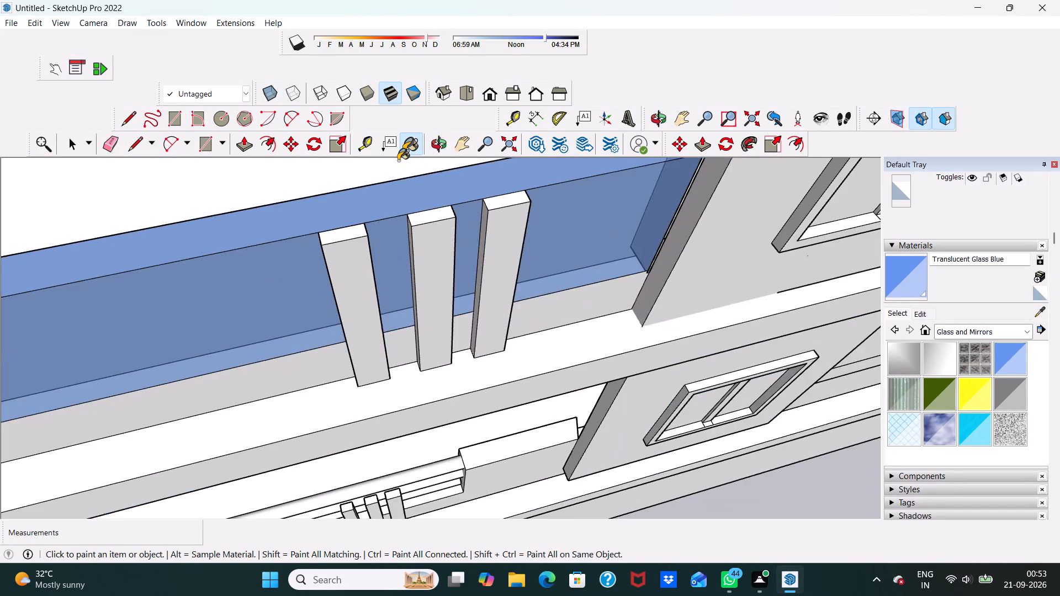
scroll(398, 161, "down", 7)
middle_click_drag(299, 226, 564, 148)
scroll(569, 146, "up", 1)
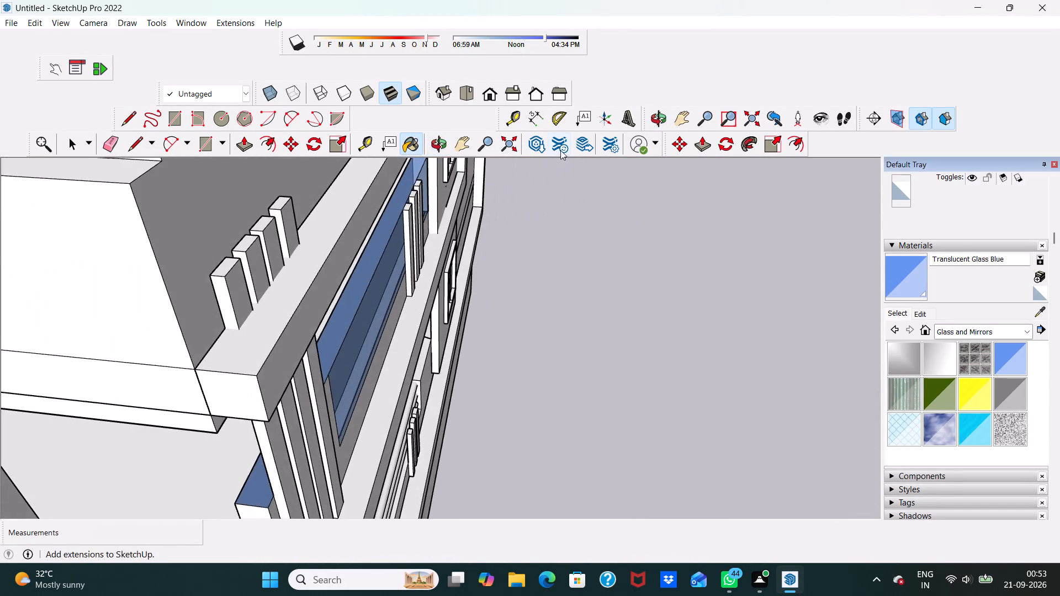
scroll(520, 185, "down", 5)
scroll(377, 290, "up", 1)
middle_click_drag(413, 280, 483, 264)
left_click(488, 249)
Examine the glass parapet, the two balconies and the window walls from the front of the house.
middle_click_drag(489, 259, 153, 228)
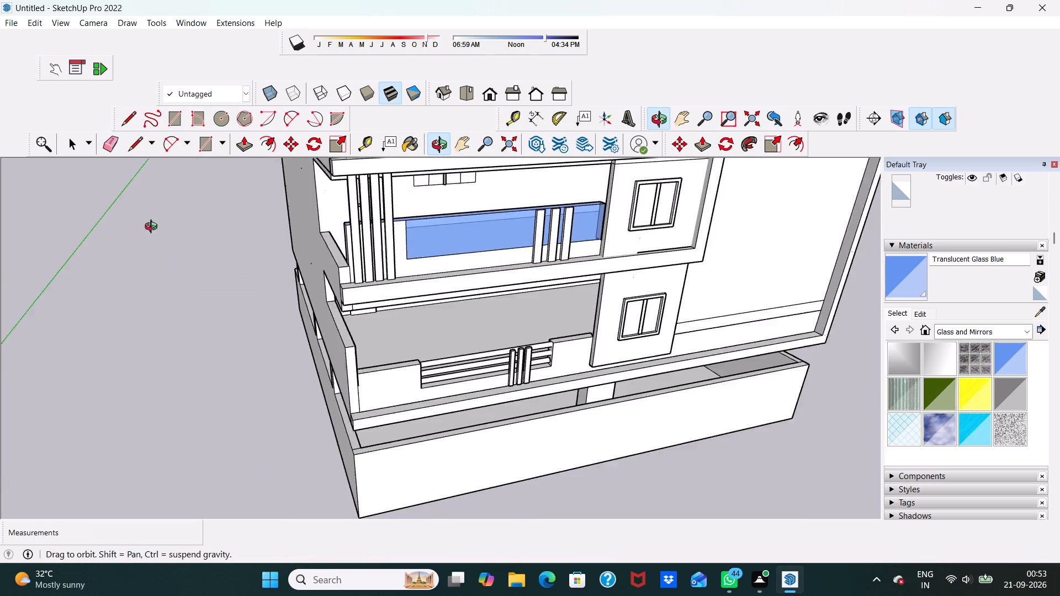
middle_click_drag(153, 228, 146, 228)
scroll(214, 246, "down", 5)
middle_click_drag(413, 251, 351, 223)
scroll(351, 223, "up", 4)
scroll(397, 233, "up", 2)
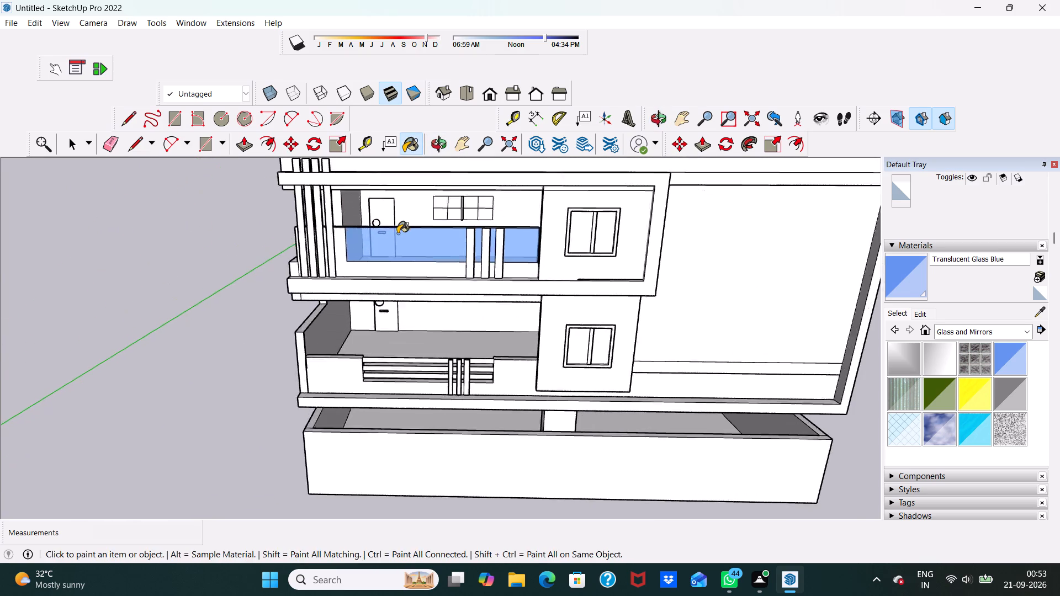
scroll(397, 233, "up", 3)
middle_click_drag(402, 254, 428, 254)
key("space")
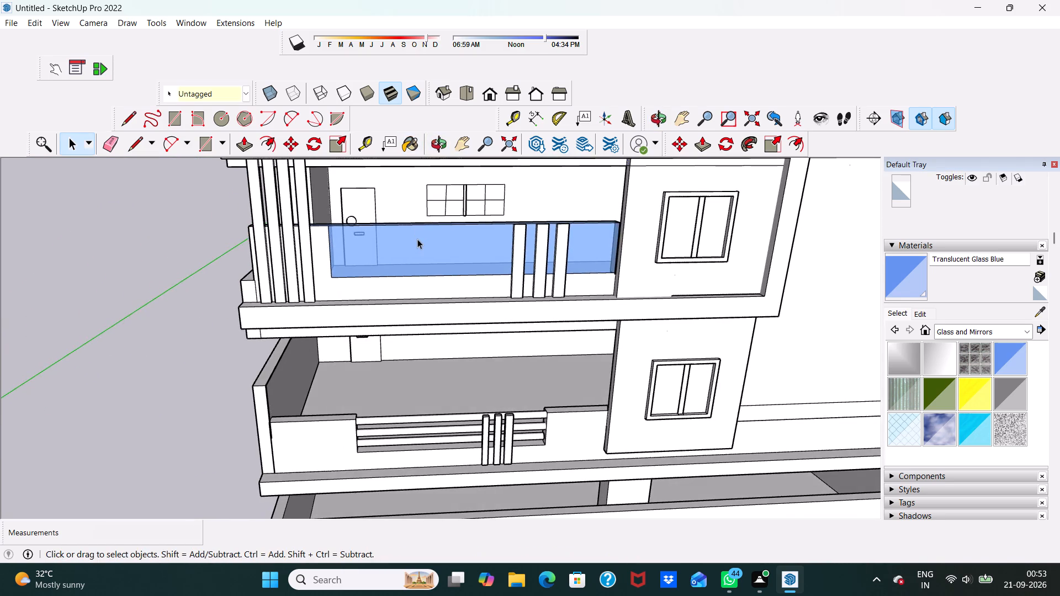
scroll(426, 242, "down", 4)
scroll(651, 238, "up", 3)
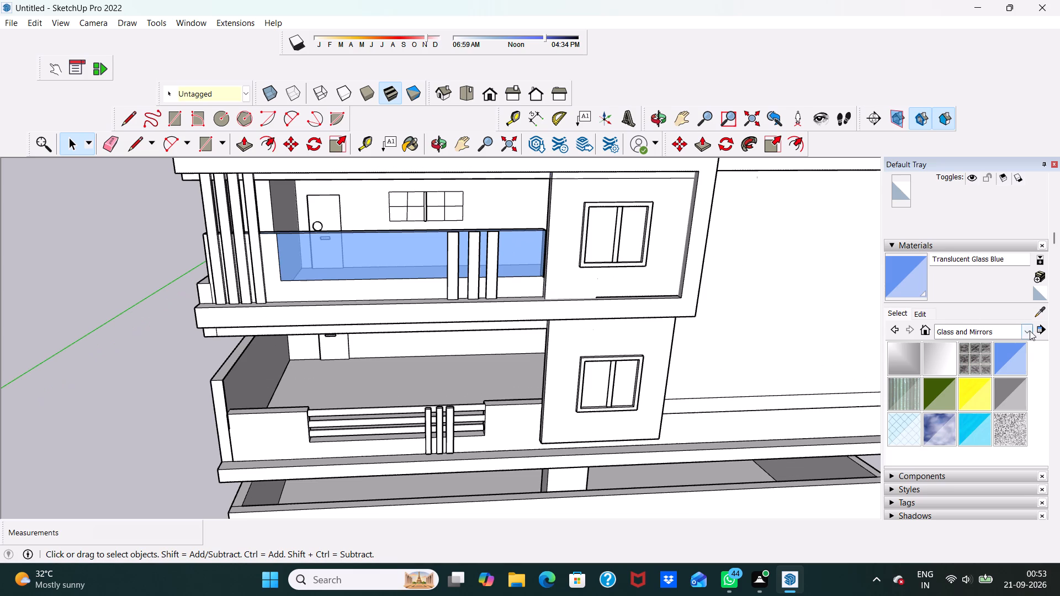
Paint the upper window wall's front face and balcony-side edge with Wood Cherry Original from the Wood materials.
left_click(1030, 332)
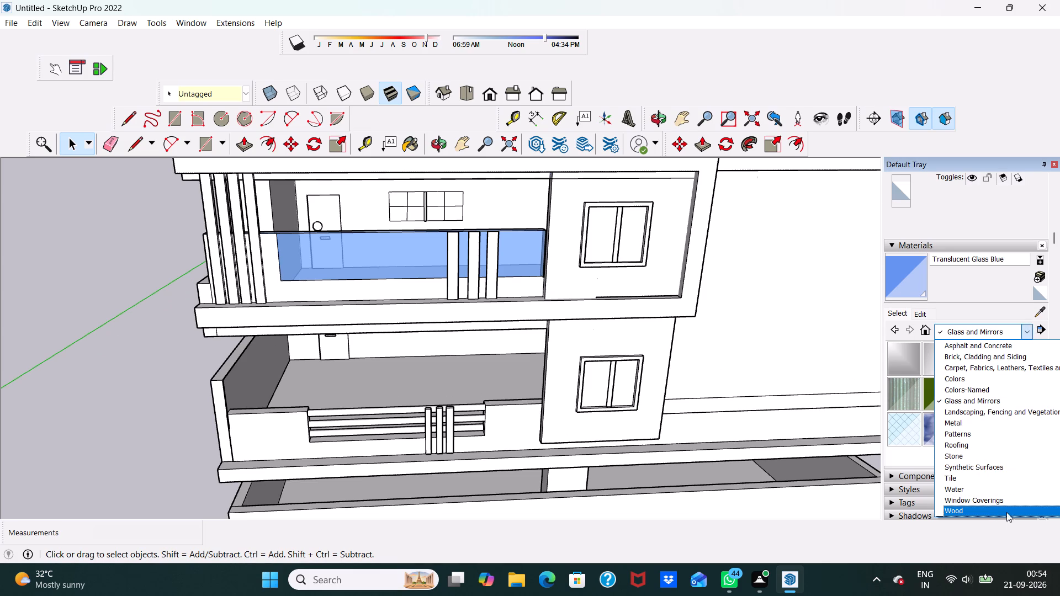
left_click(991, 508)
left_click_drag(977, 358, 972, 358)
scroll(584, 295, "up", 1)
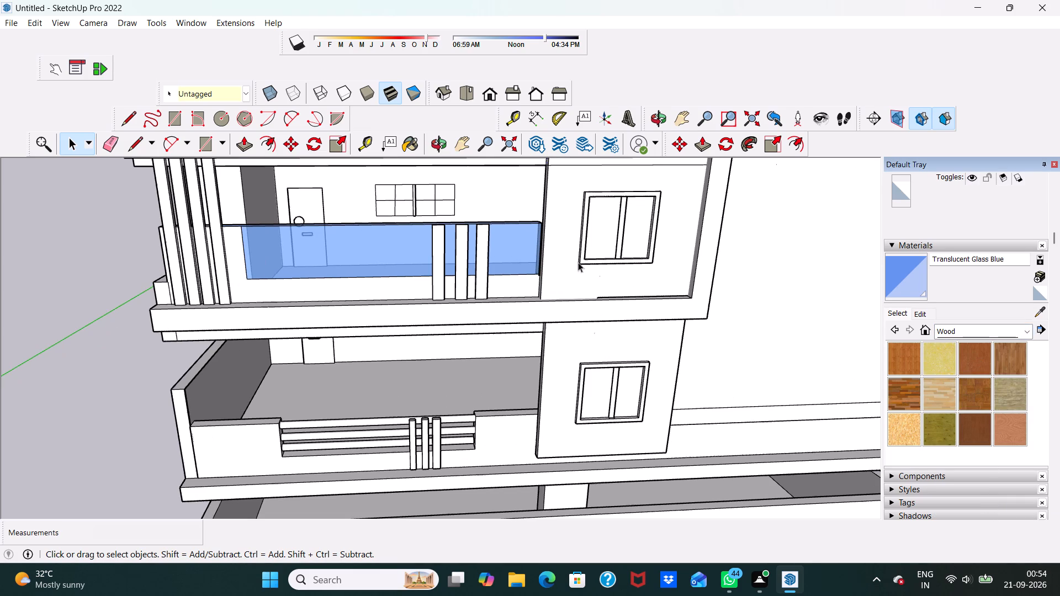
left_click(967, 350)
left_click(581, 289)
middle_click_drag(576, 274, 542, 272)
scroll(554, 301, "up", 4)
scroll(574, 251, "down", 4)
middle_click_drag(524, 214, 694, 231)
scroll(665, 200, "up", 4)
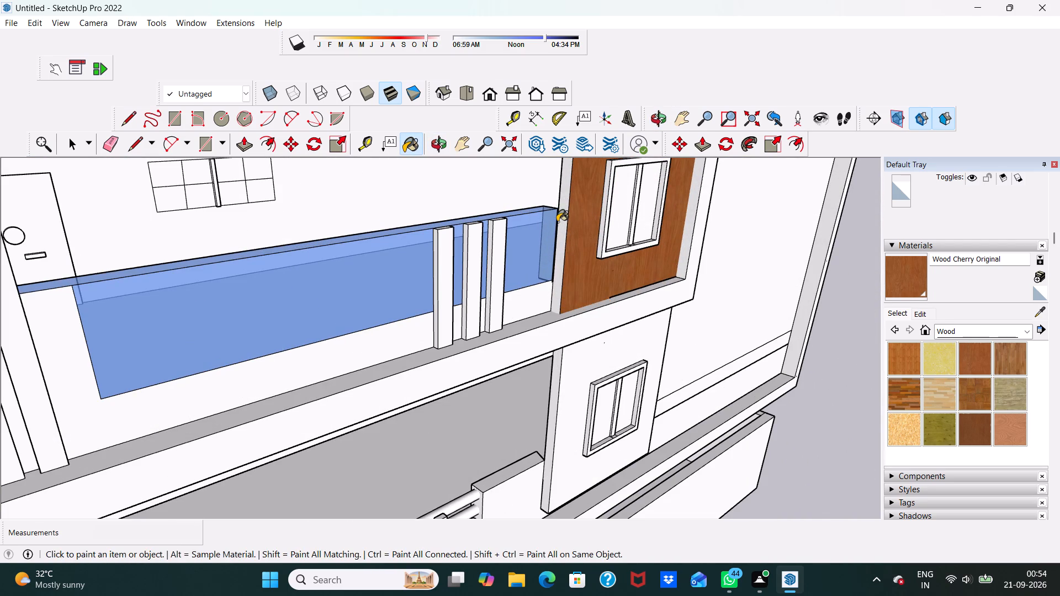
left_click(560, 223)
Paint the narrow strip along the top of the upper window wall, including its end, with Wood Cherry Original.
scroll(564, 222, "down", 10)
middle_click_drag(570, 220, 570, 213)
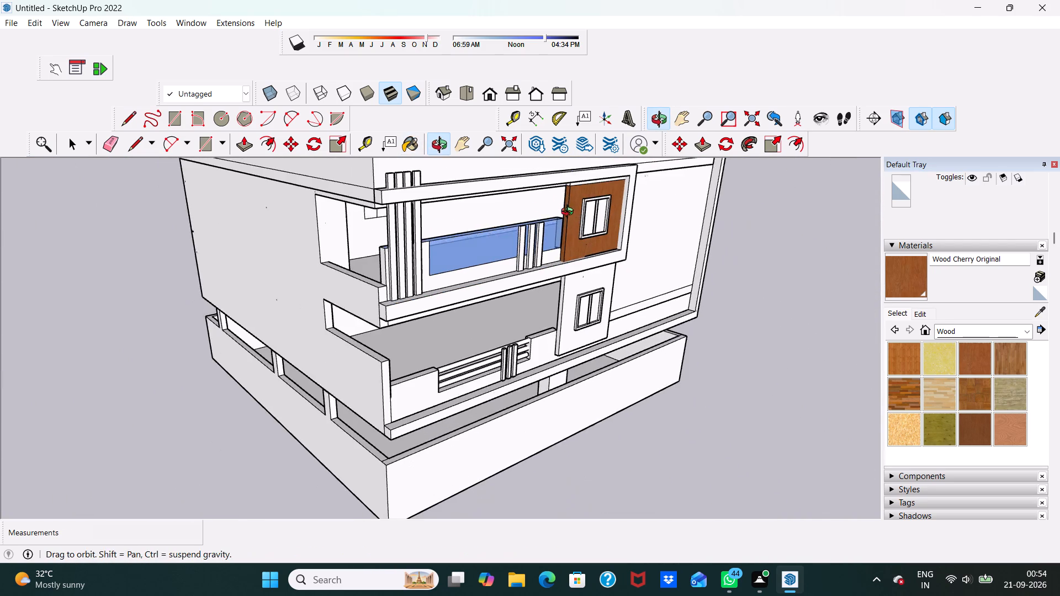
middle_click_drag(570, 213, 506, 163)
scroll(506, 163, "up", 9)
left_click(606, 191)
scroll(589, 181, "up", 6)
left_click(591, 193)
scroll(591, 193, "down", 3)
middle_click_drag(620, 195, 574, 201)
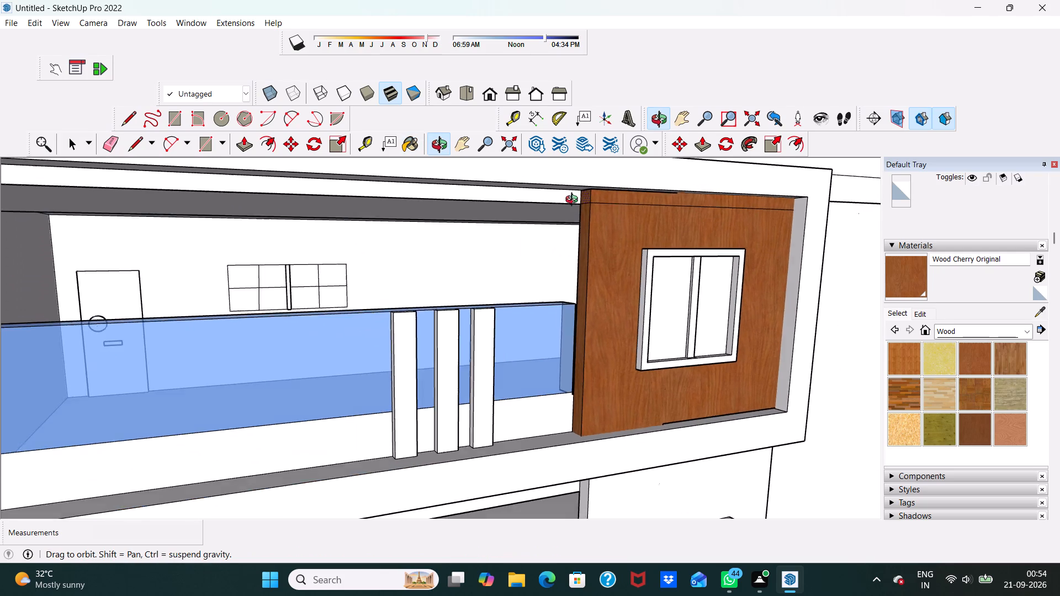
middle_click_drag(574, 201, 496, 200)
middle_click_drag(712, 225, 777, 206)
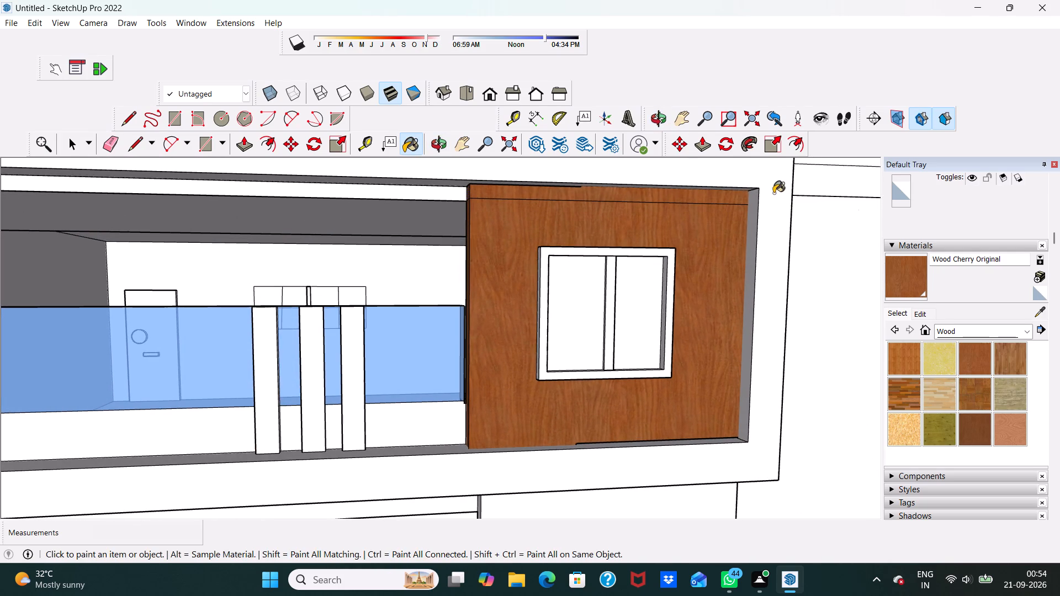
Paint the lower window wall's front face and balcony-side edge with Wood Cherry Original.
scroll(739, 176, "down", 5)
scroll(539, 218, "down", 2)
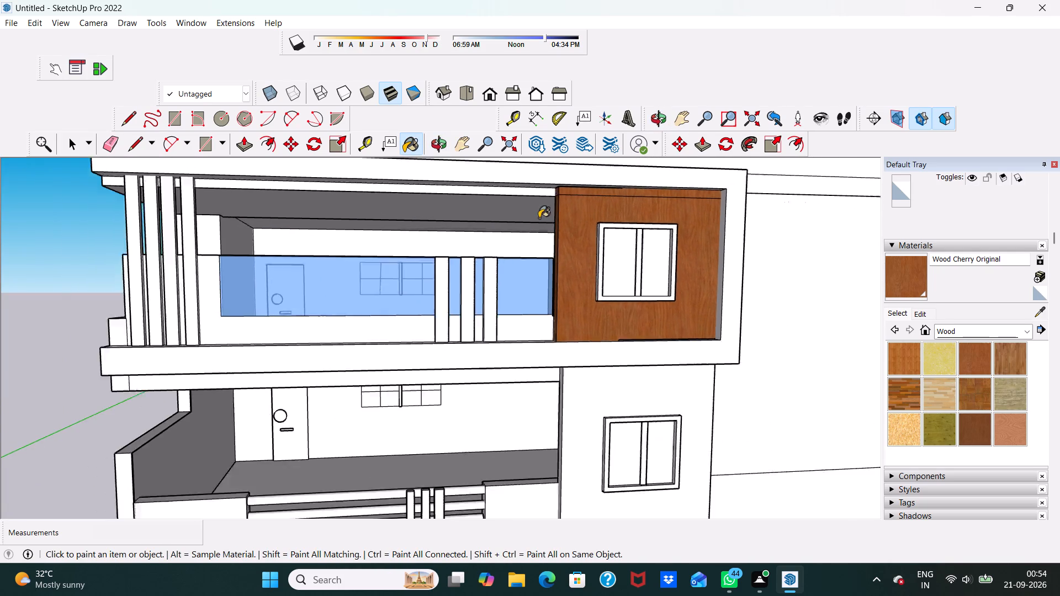
scroll(539, 218, "down", 5)
scroll(615, 279, "up", 6)
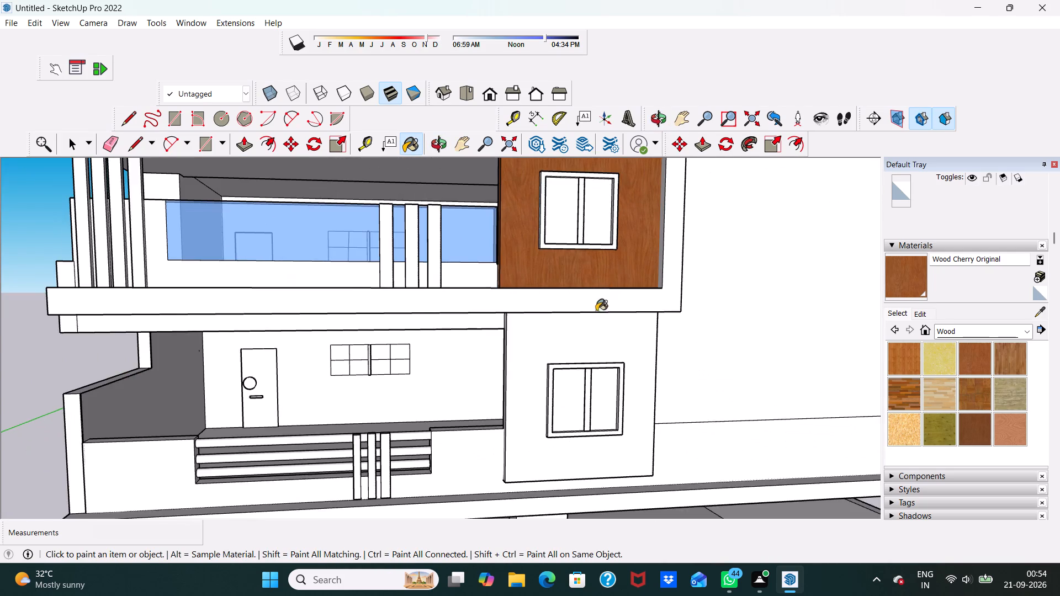
scroll(592, 319, "up", 3)
left_click(556, 349)
scroll(544, 344, "up", 1)
scroll(542, 344, "down", 5)
middle_click_drag(526, 354, 526, 354)
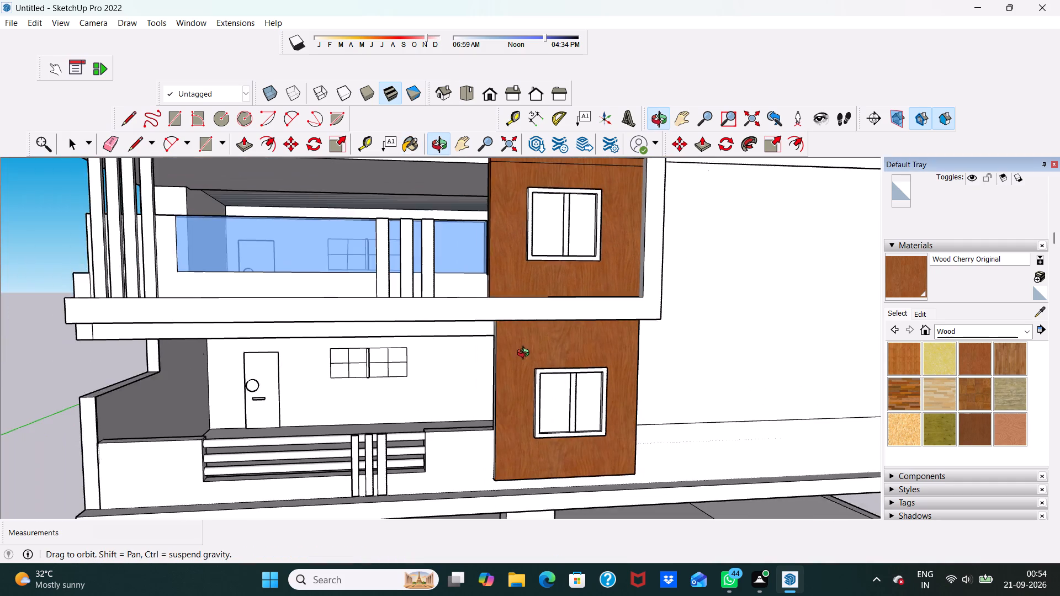
middle_click_drag(526, 354, 650, 352)
scroll(548, 363, "up", 2)
left_click(546, 360)
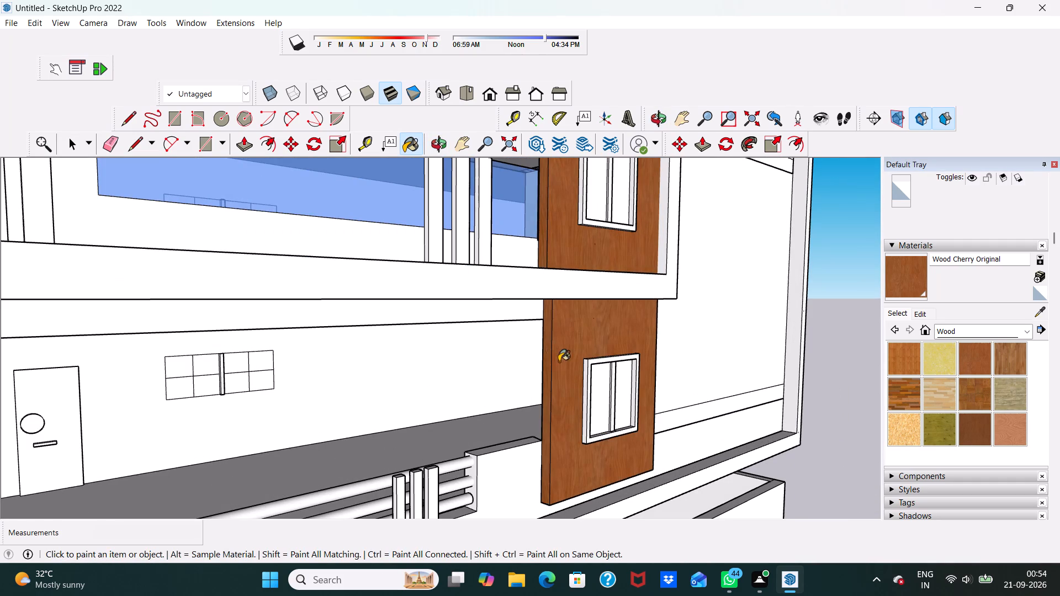
Paint the remaining exposed edges of the lower window wall, including the side away from the balcony, with Wood Cherry Original.
middle_click_drag(559, 361, 268, 356)
scroll(478, 362, "up", 1)
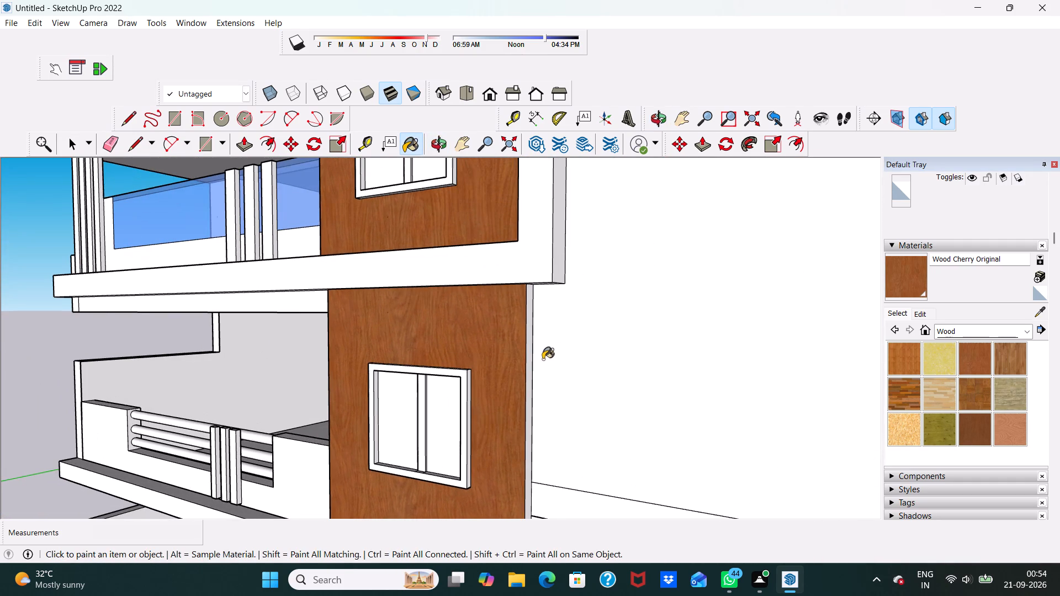
left_click(529, 366)
scroll(483, 349, "down", 1)
middle_click_drag(481, 348, 570, 227)
scroll(528, 349, "up", 2)
scroll(474, 421, "up", 4)
left_click(455, 450)
scroll(463, 407, "down", 4)
Examine the wood-clad window walls, the balconies, the top-floor wall and the whole house front from several angles.
middle_click_drag(497, 375, 567, 408)
scroll(473, 310, "down", 7)
middle_click_drag(517, 329, 506, 403)
scroll(408, 270, "down", 6)
middle_click_drag(433, 296, 440, 326)
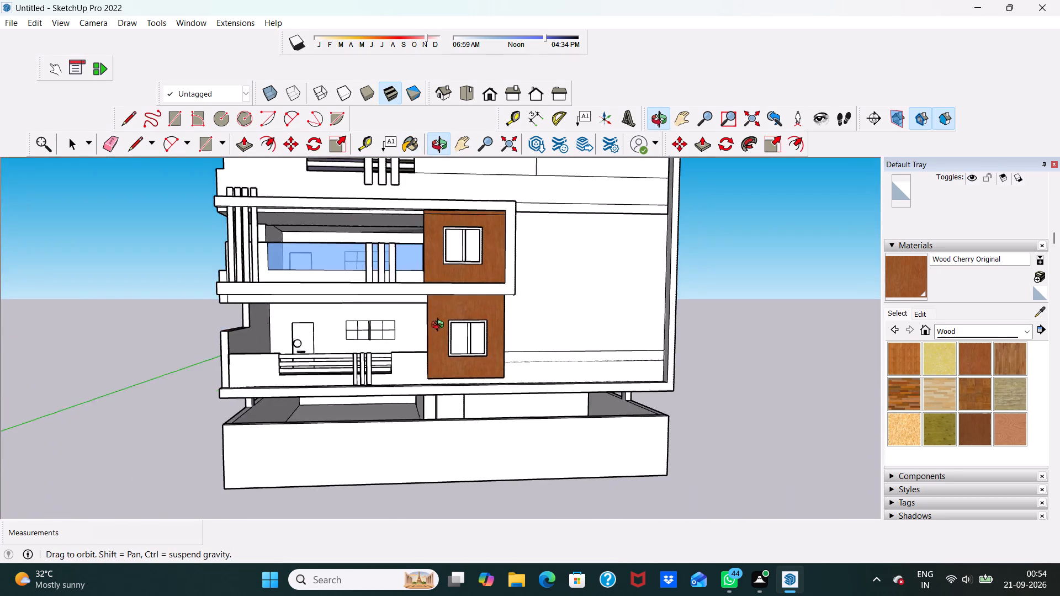
middle_click_drag(440, 326, 420, 323)
scroll(418, 301, "up", 5)
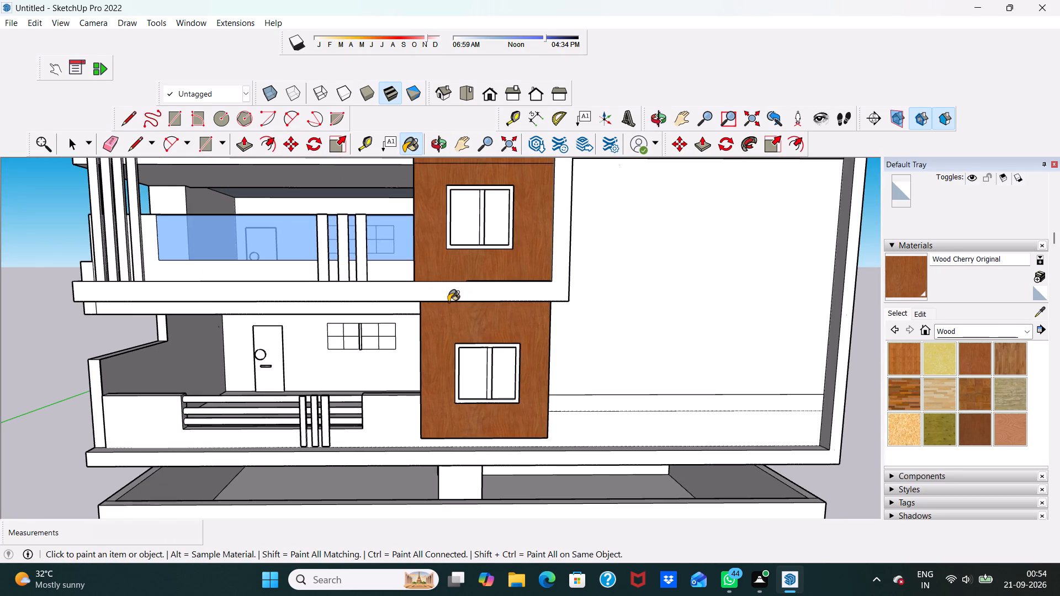
scroll(455, 259, "down", 2)
scroll(295, 220, "down", 5)
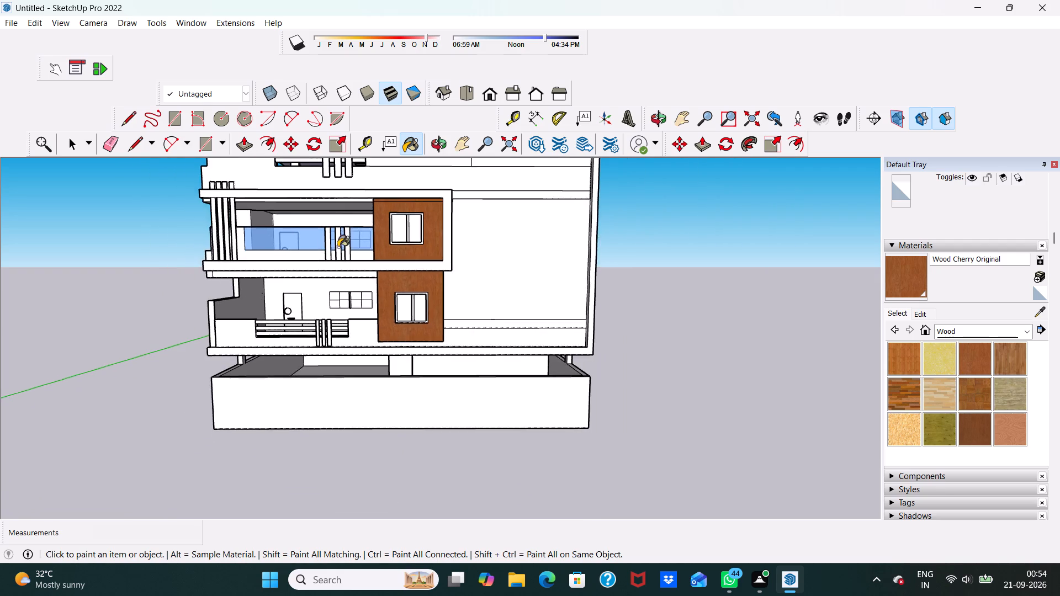
scroll(351, 238, "down", 4)
scroll(422, 205, "up", 6)
scroll(419, 194, "down", 8)
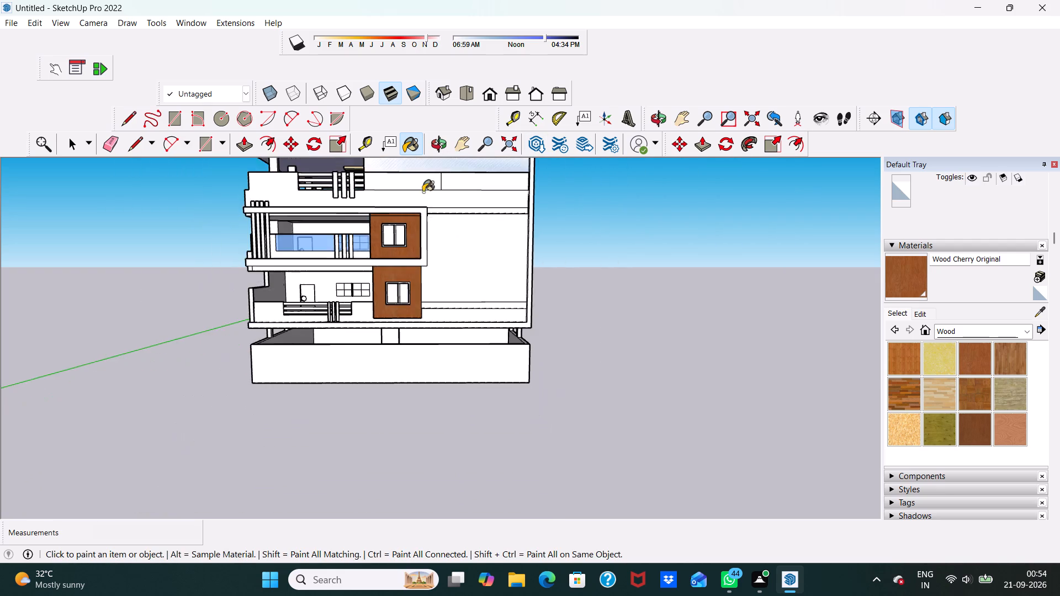
scroll(423, 192, "down", 5)
scroll(447, 193, "up", 14)
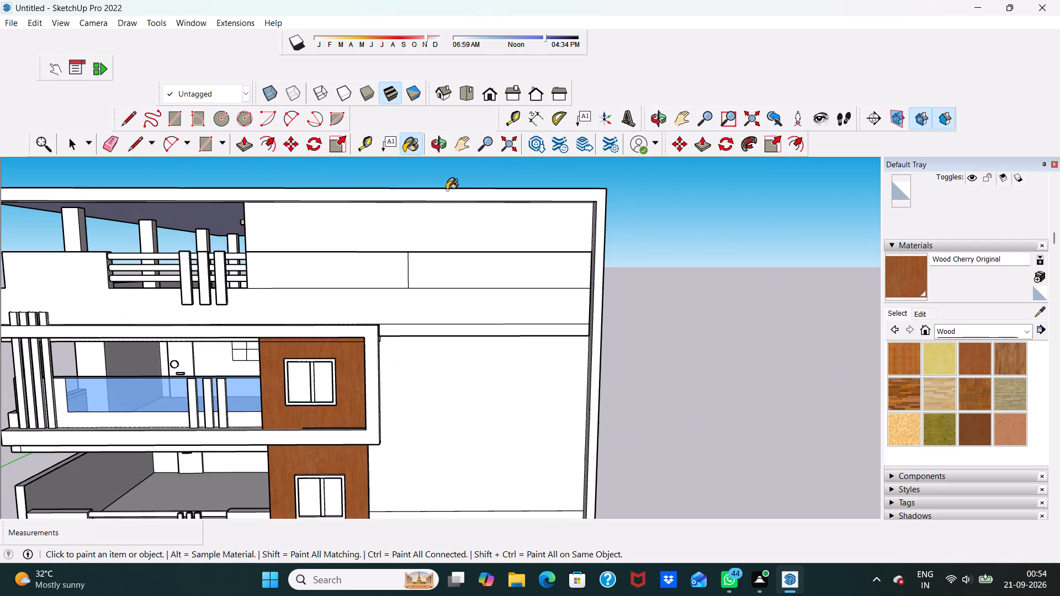
key("space")
scroll(447, 190, "up", 5)
middle_click_drag(438, 195, 498, 179)
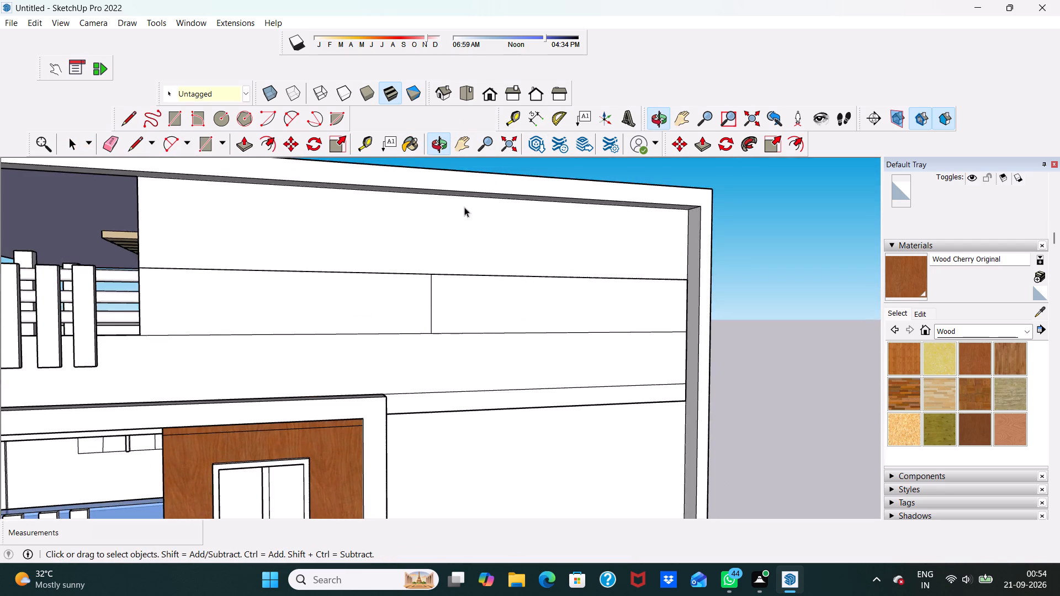
scroll(453, 201, "down", 5)
scroll(307, 227, "down", 10)
middle_click_drag(419, 251, 365, 255)
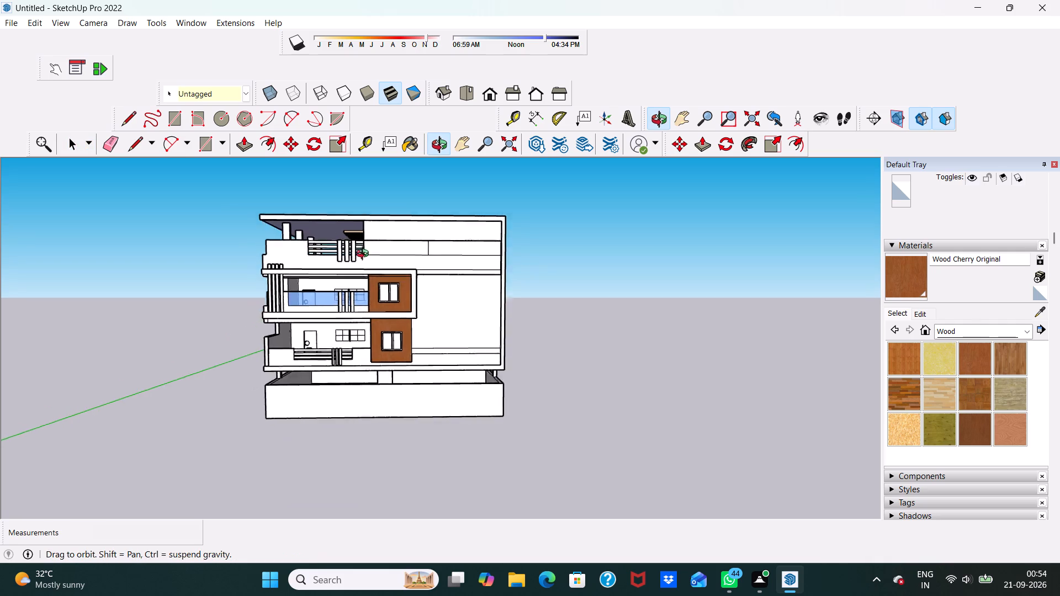
middle_click_drag(365, 255, 405, 265)
scroll(405, 265, "up", 6)
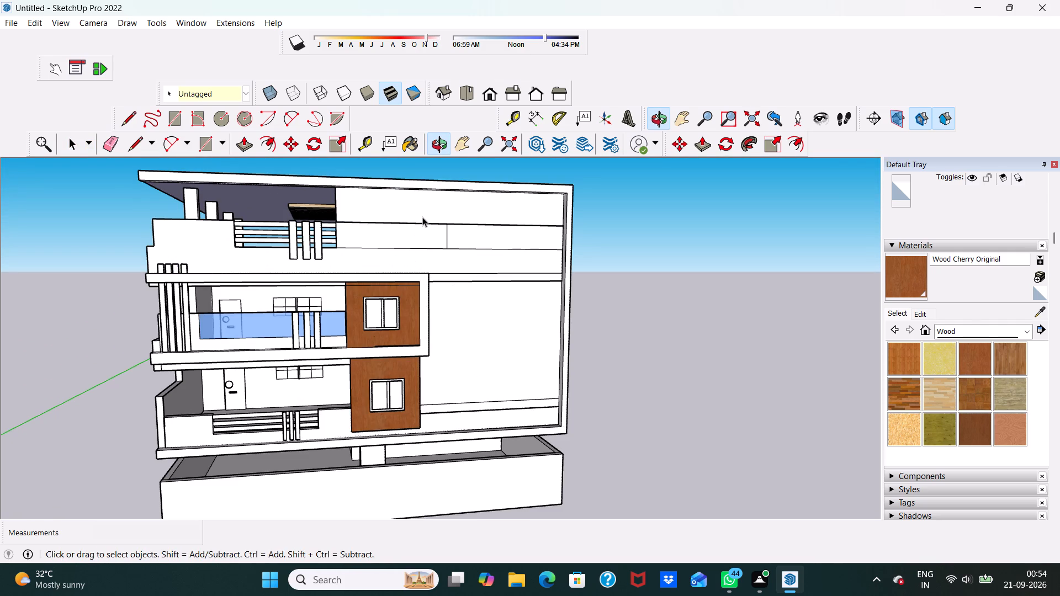
scroll(422, 217, "down", 2)
scroll(845, 251, "down", 4)
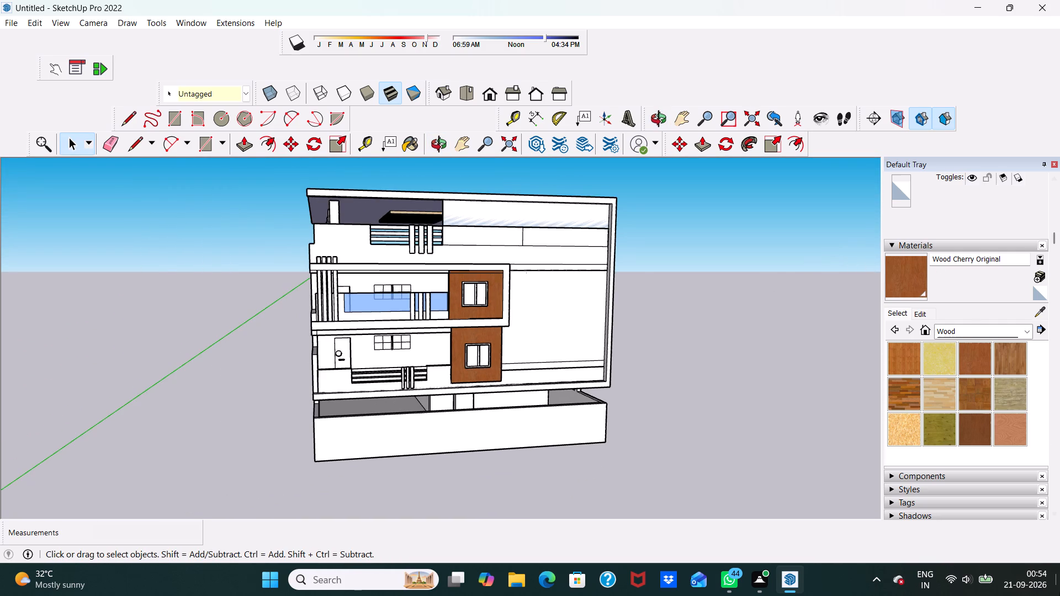
scroll(951, 520, "up", 2)
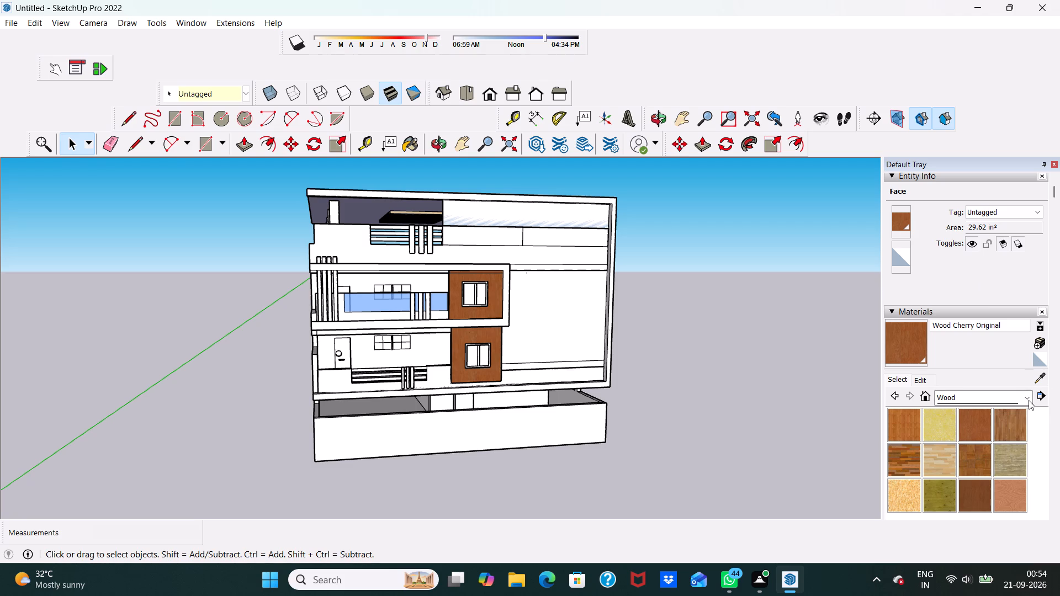
Paint the front faces of the four tall vertical fins at the balcony corner with Formica Speckled Grey from Synthetic Surfaces.
left_click(1025, 397)
scroll(1006, 384, "down", 2)
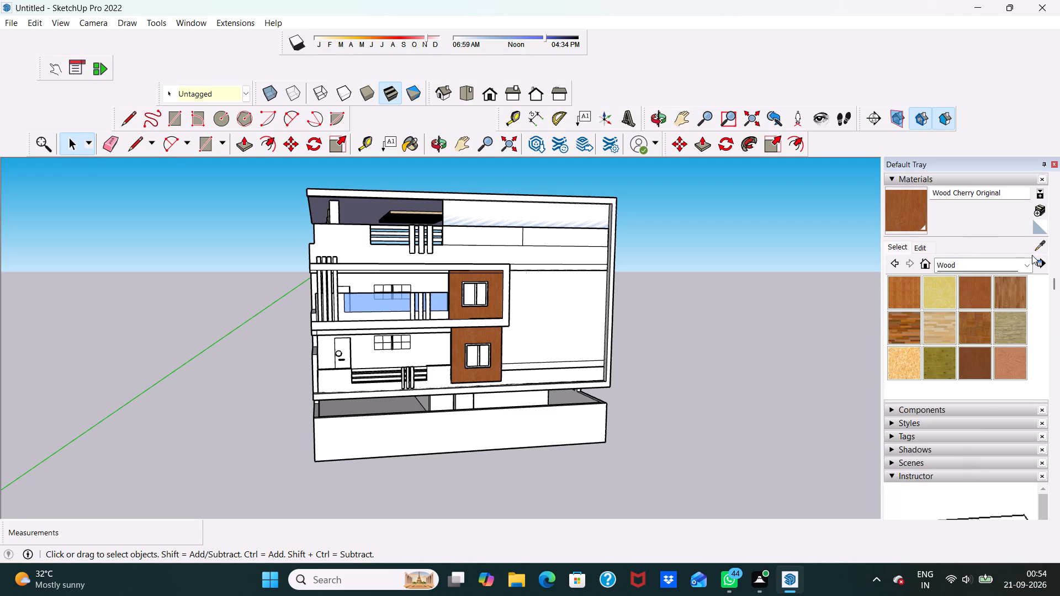
left_click(1027, 263)
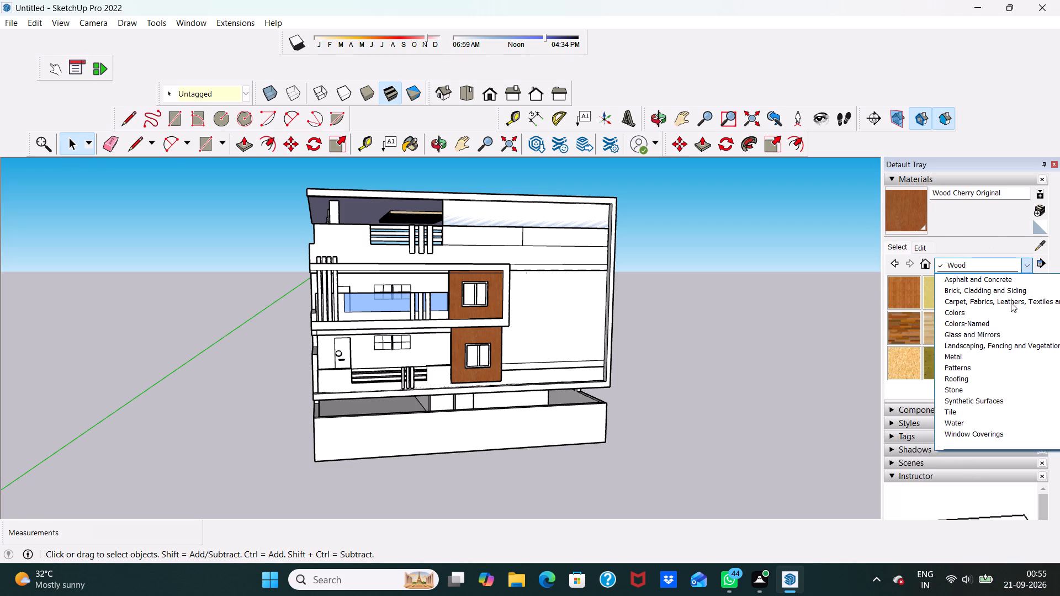
left_click(951, 392)
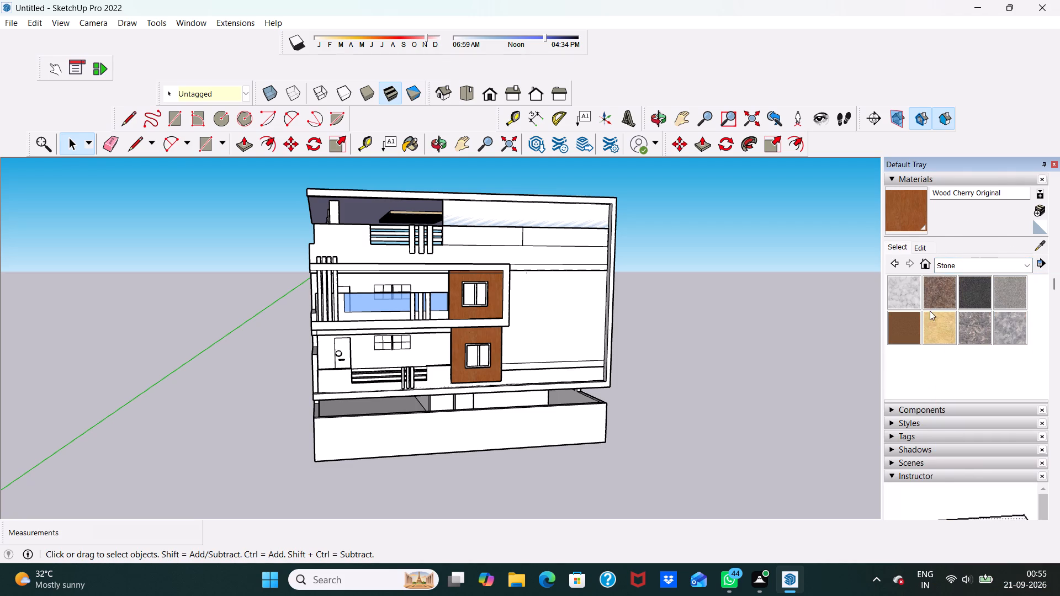
scroll(918, 290, "up", 1)
left_click(1027, 331)
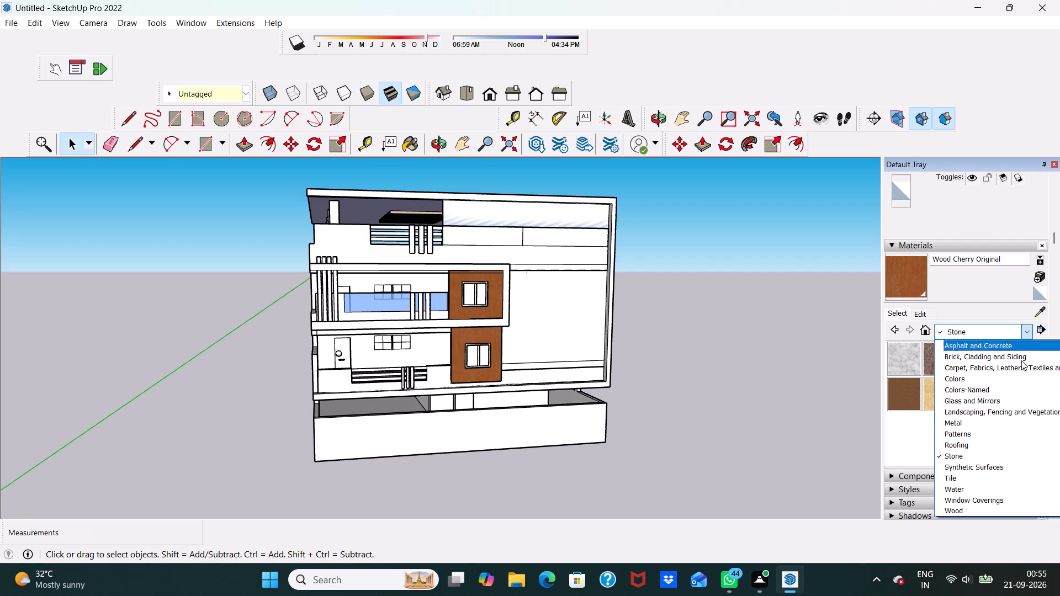
left_click(994, 469)
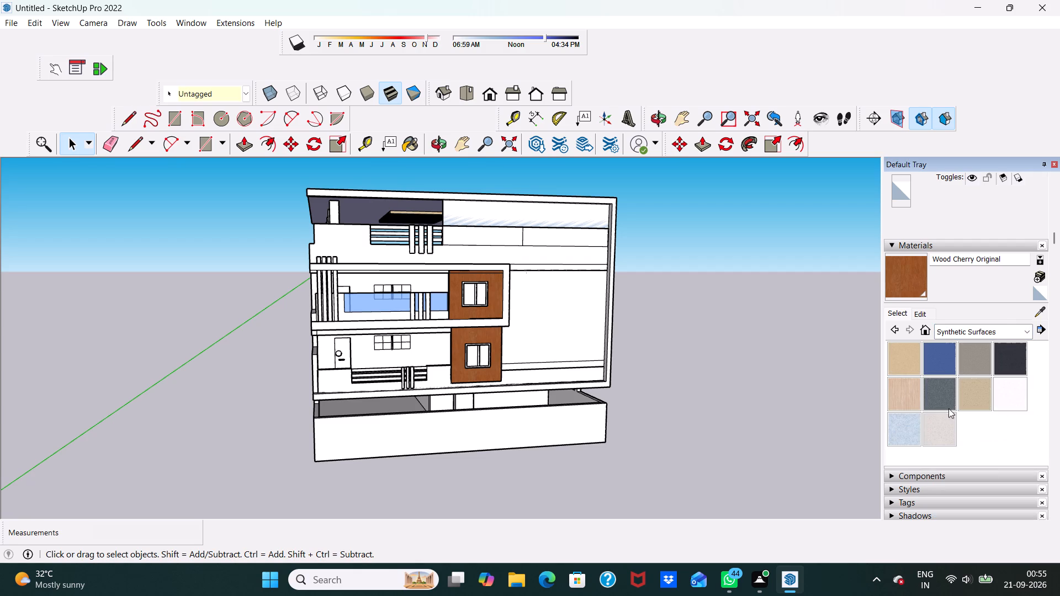
left_click(940, 397)
scroll(619, 372, "up", 3)
scroll(230, 276, "up", 3)
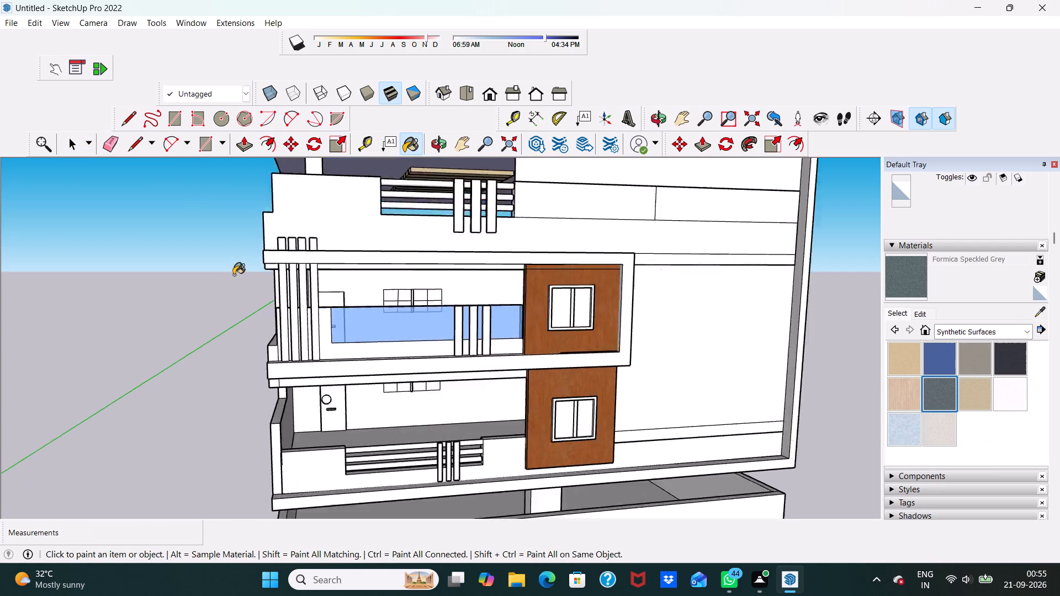
scroll(234, 275, "up", 1)
scroll(338, 278, "up", 3)
left_click(305, 294)
scroll(316, 295, "up", 3)
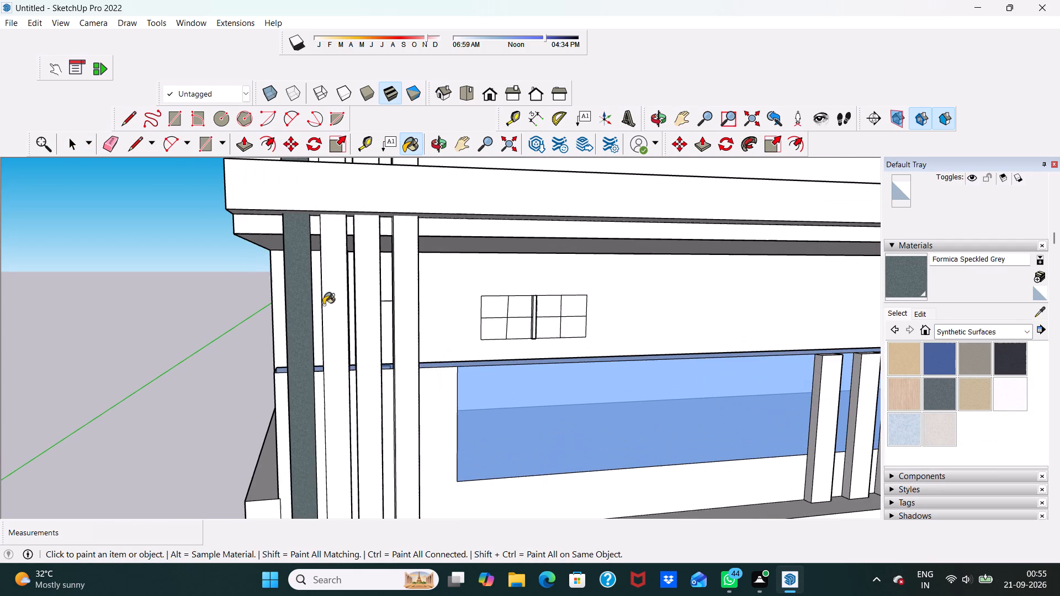
left_click_drag(330, 313, 341, 317)
left_click_drag(368, 310, 389, 315)
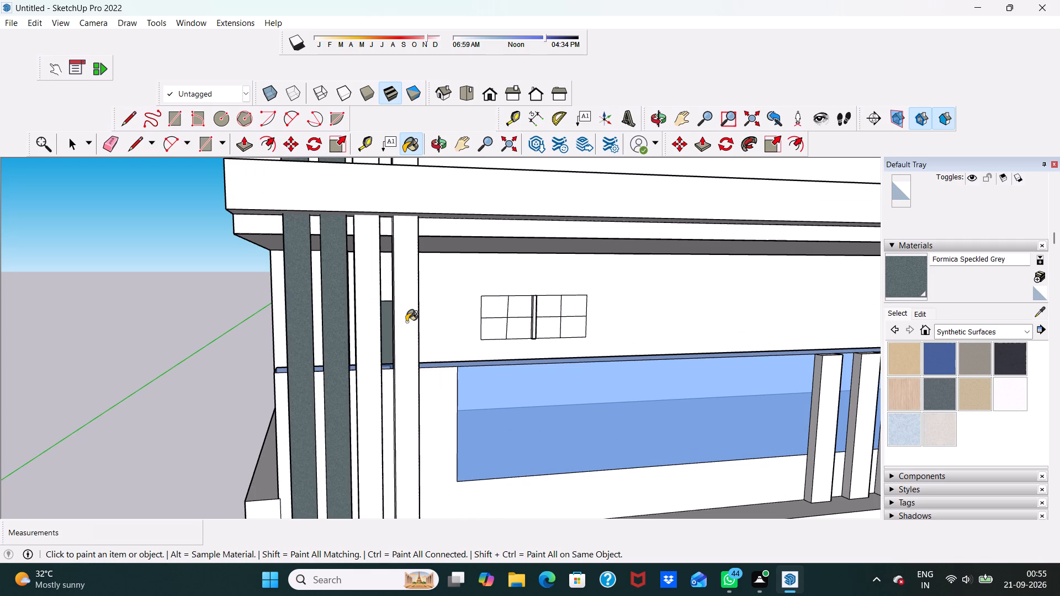
key("ctrl+z")
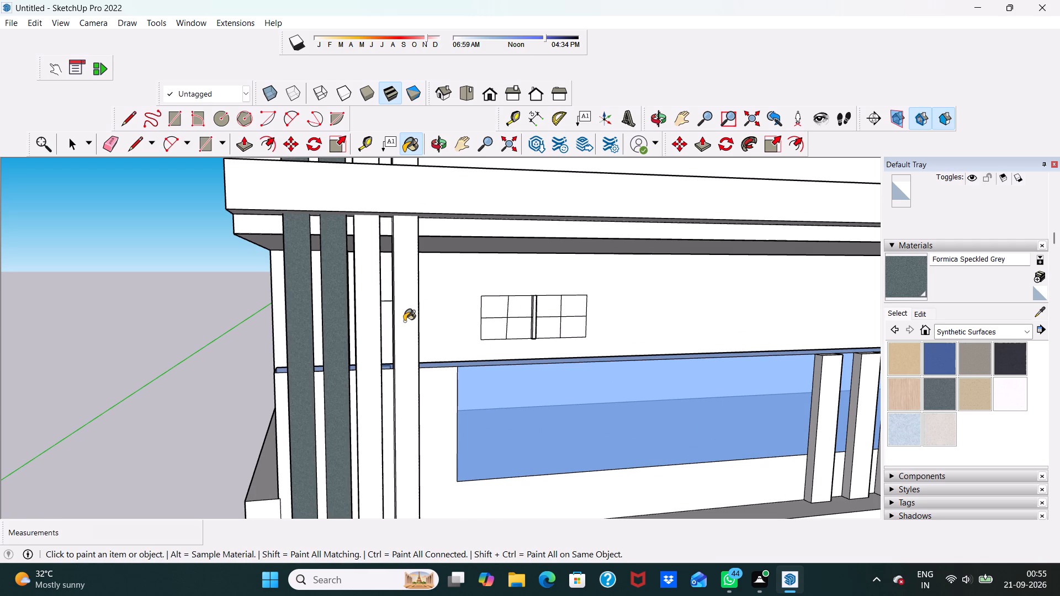
left_click(404, 321)
left_click(360, 329)
Paint the top ends of the four corner fins, above the balcony's upper band, with Formica Speckled Grey.
scroll(358, 309, "down", 6)
middle_click_drag(345, 291, 288, 423)
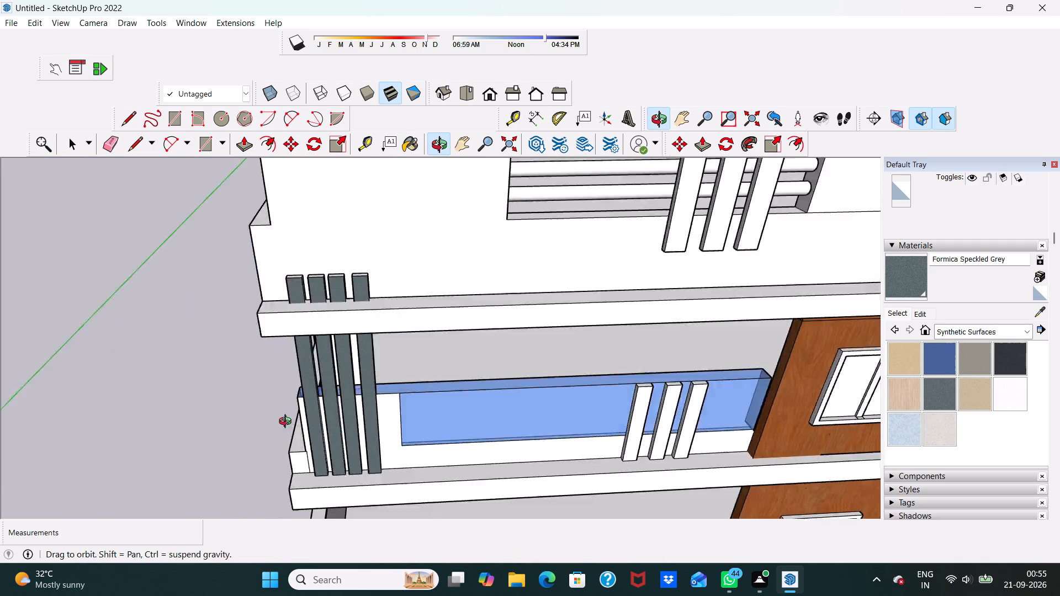
middle_click_drag(288, 423, 213, 454)
scroll(285, 356, "up", 11)
left_click(327, 237)
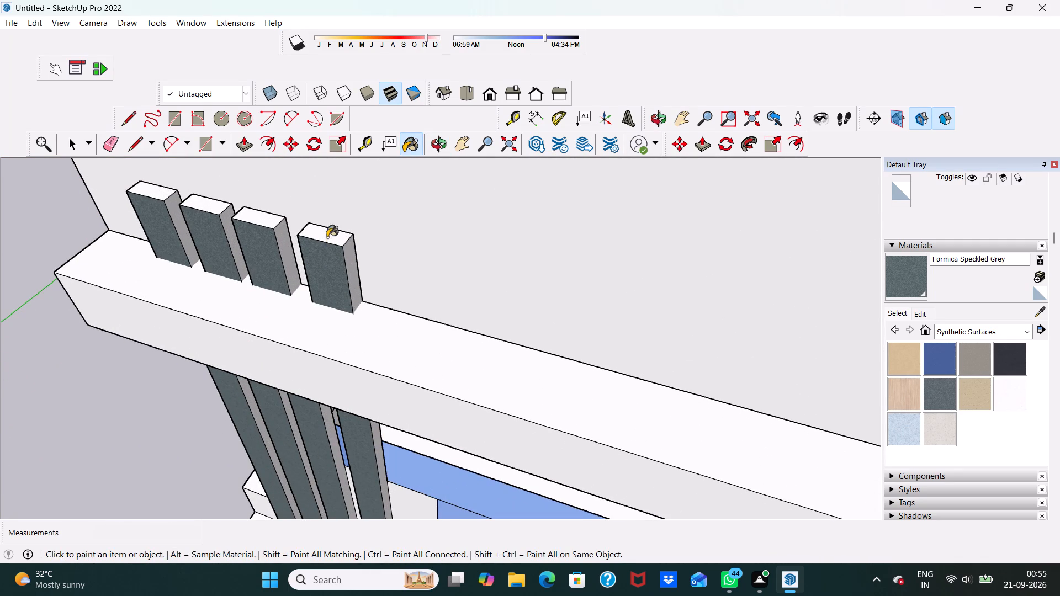
scroll(262, 222, "up", 1)
left_click(262, 220)
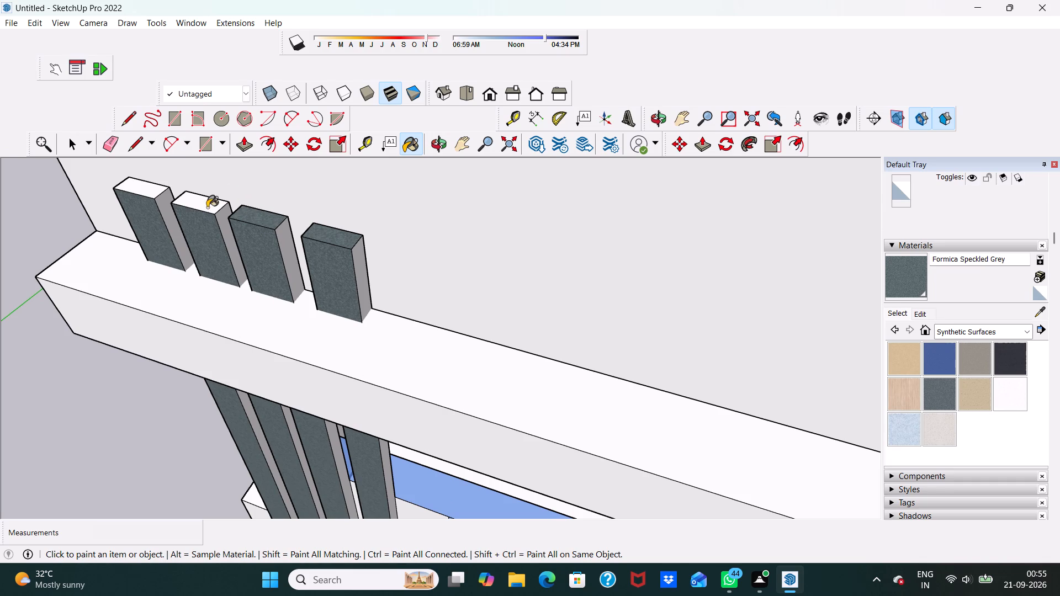
left_click(207, 207)
left_click_drag(146, 185, 140, 189)
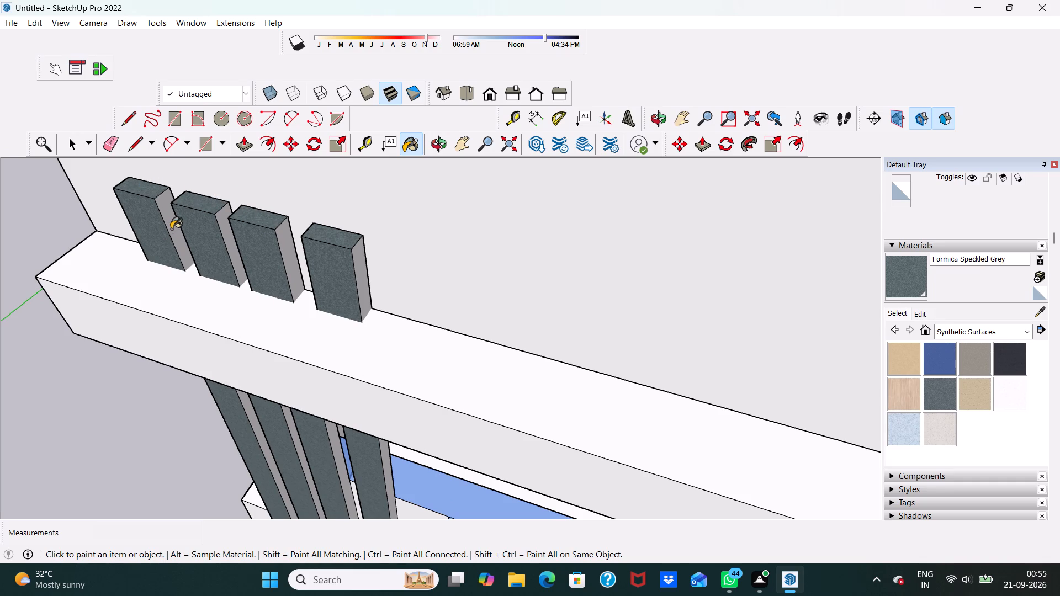
Paint the side faces of the four corner fins that face the window wall with Formica Speckled Grey.
left_click(172, 228)
scroll(222, 252, "up", 4)
left_click(232, 245)
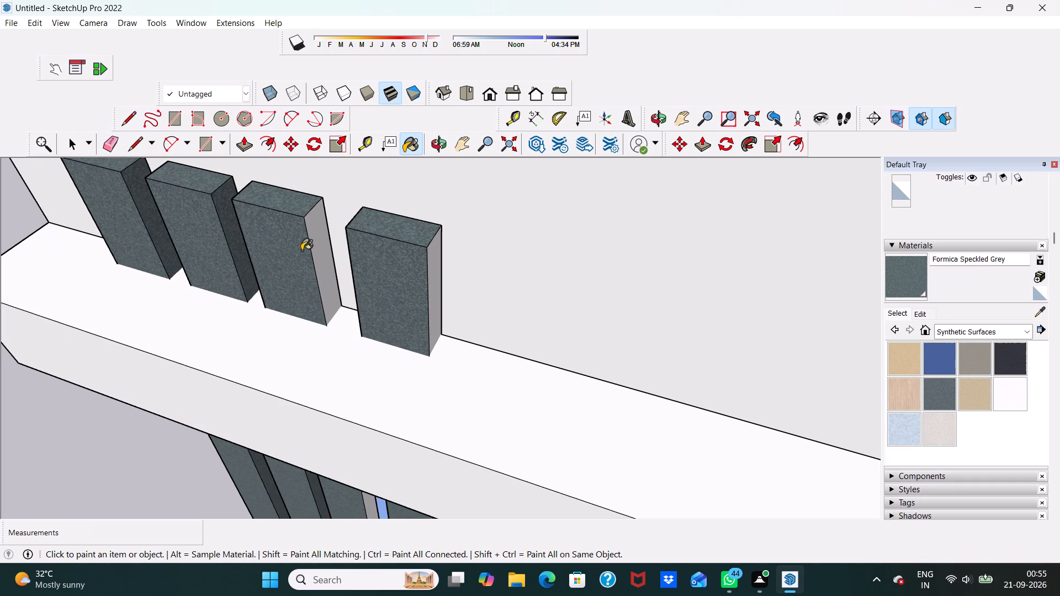
left_click(316, 255)
left_click(434, 283)
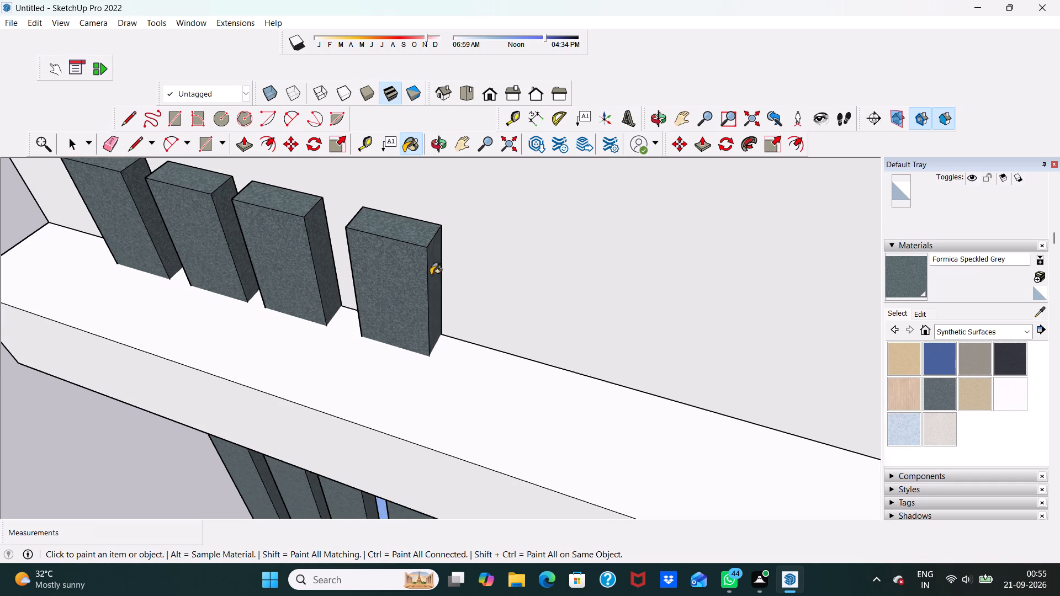
Paint the opposite side faces of the four corner fins, facing away from the window wall, with Formica Speckled Grey.
scroll(416, 257, "down", 6)
middle_click_drag(384, 248, 442, 134)
scroll(449, 121, "up", 1)
scroll(427, 167, "down", 10)
middle_click_drag(371, 325, 420, 225)
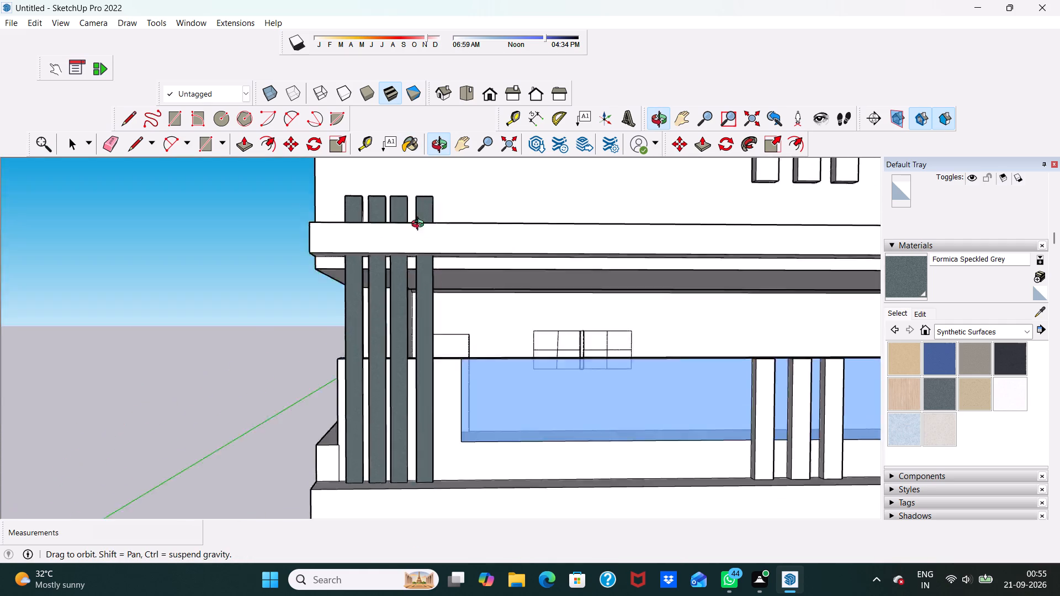
middle_click_drag(420, 225, 624, 195)
middle_click(549, 268)
scroll(481, 289, "up", 4)
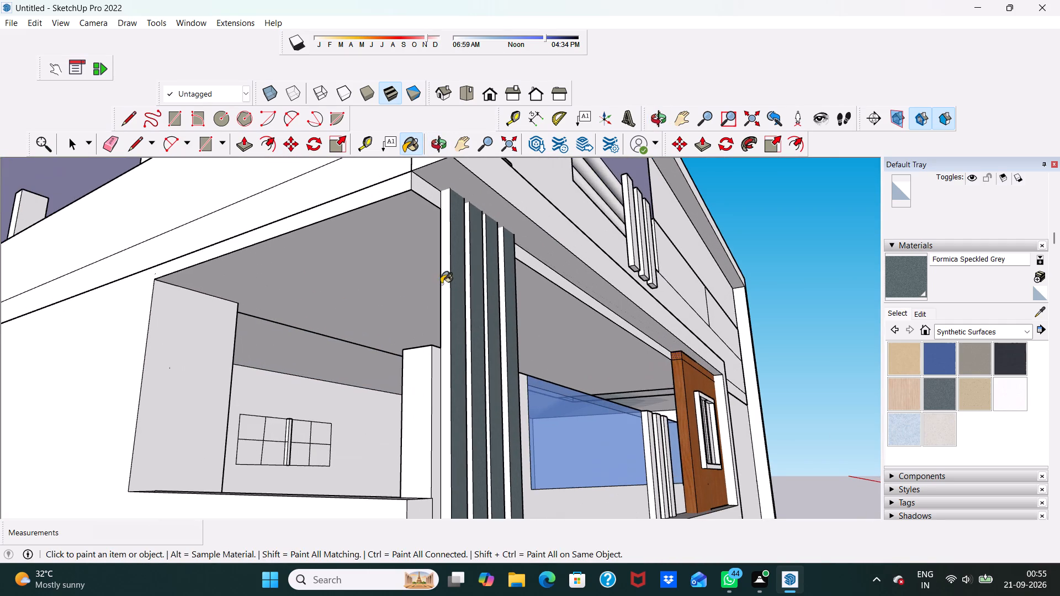
left_click(444, 271)
scroll(462, 273, "up", 5)
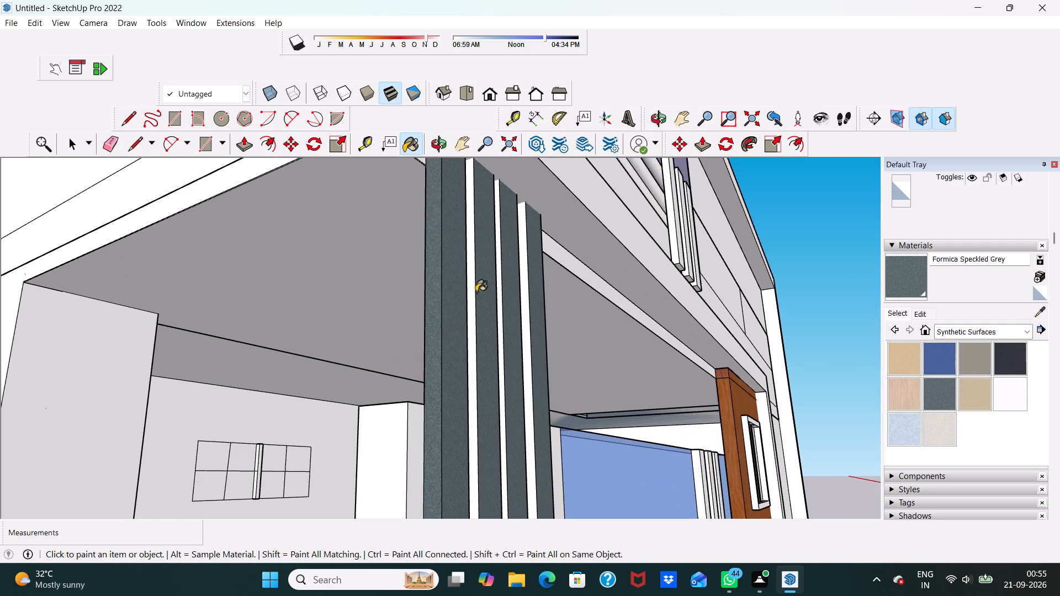
left_click(472, 302)
scroll(481, 305, "up", 5)
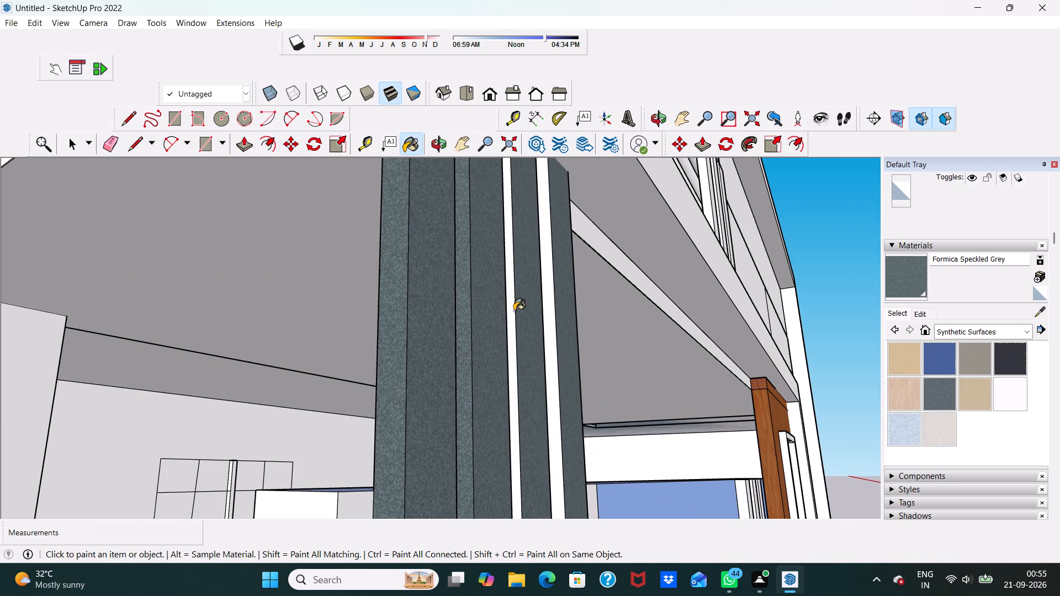
left_click(512, 314)
left_click(548, 316)
Examine the grey corner fins up close and the whole house front from several angles.
scroll(550, 298, "down", 3)
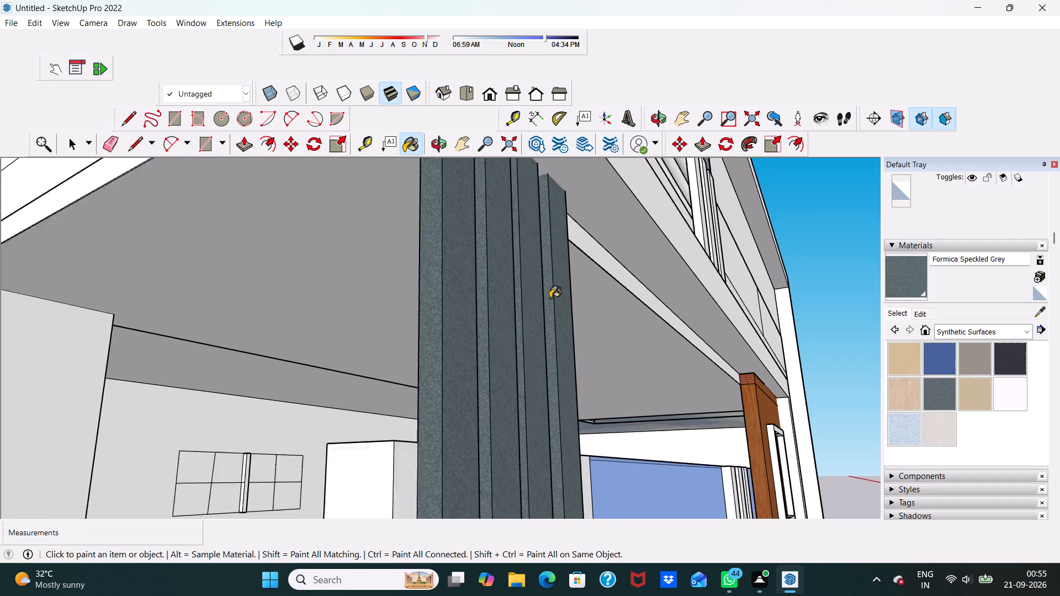
scroll(550, 298, "down", 2)
middle_click_drag(534, 292, 353, 177)
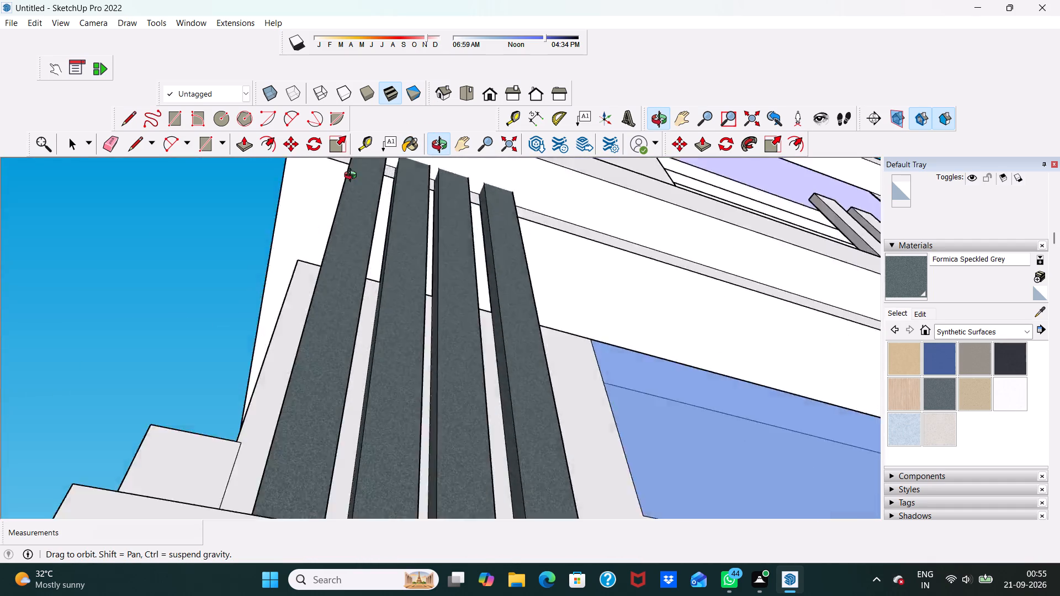
middle_click_drag(353, 177, 256, 283)
scroll(245, 296, "up", 1)
scroll(252, 322, "down", 20)
scroll(252, 322, "down", 5)
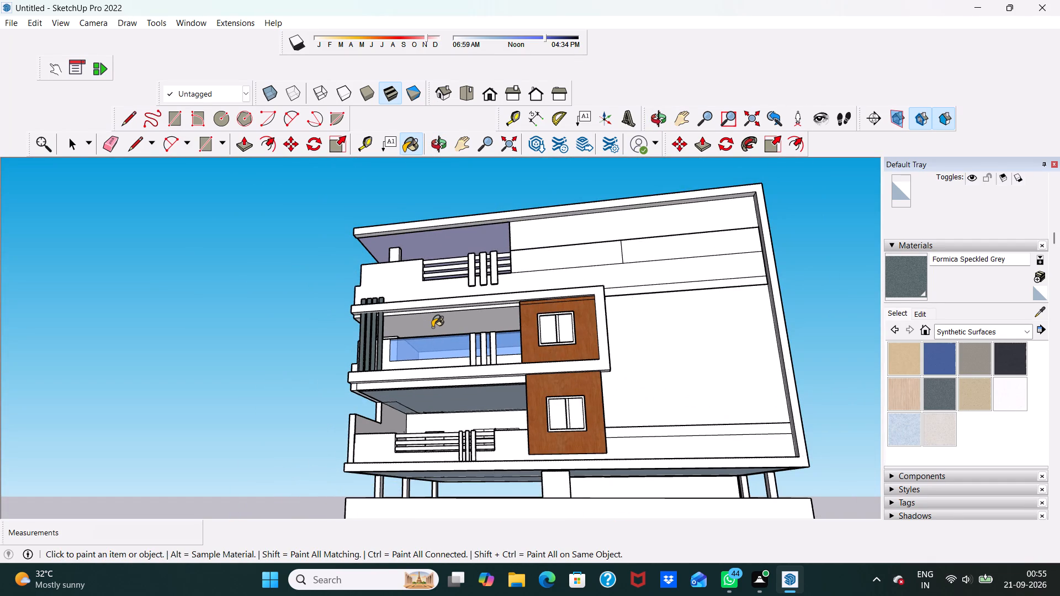
left_click(36, 206)
key("space")
scroll(40, 208, "down", 3)
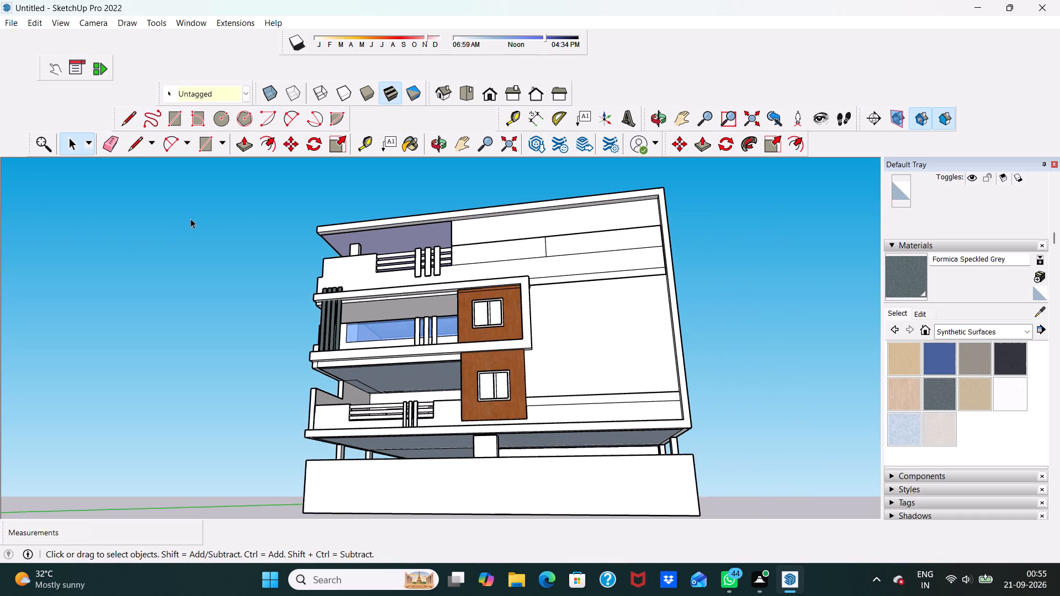
middle_click_drag(222, 216, 352, 304)
middle_click_drag(305, 302, 199, 320)
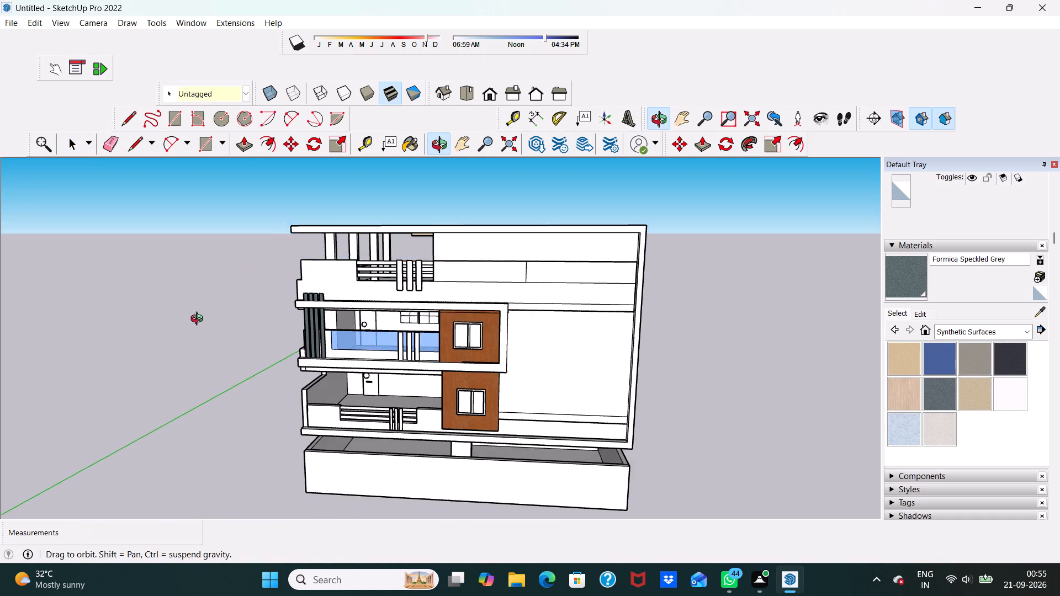
middle_click_drag(199, 320, 191, 332)
Examine the top-floor wall beside the open terrace and its railing from several angles.
scroll(234, 281, "down", 5)
scroll(348, 257, "up", 10)
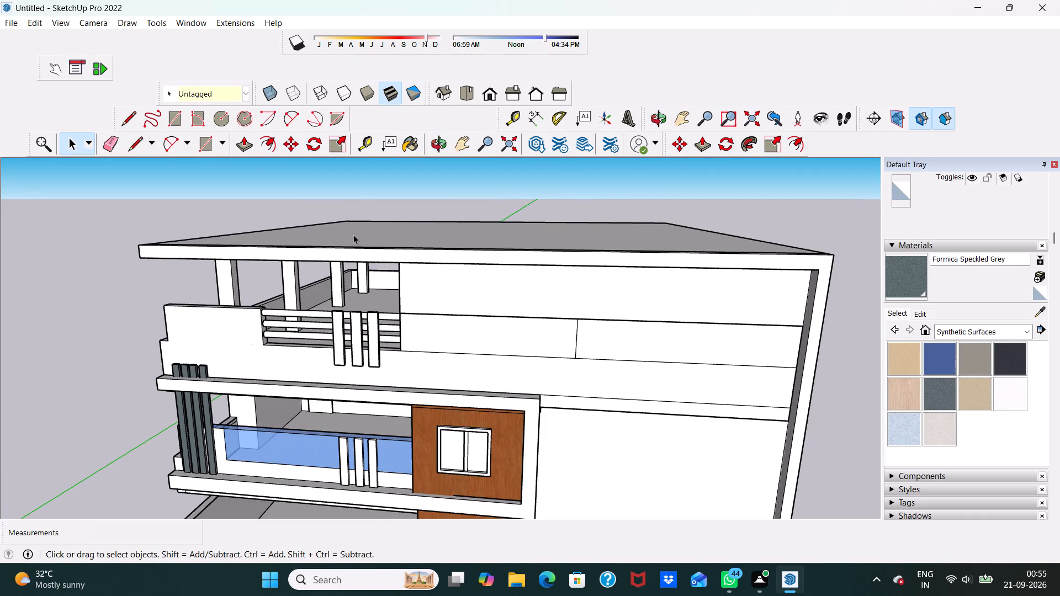
middle_click_drag(341, 272, 448, 227)
scroll(548, 250, "up", 5)
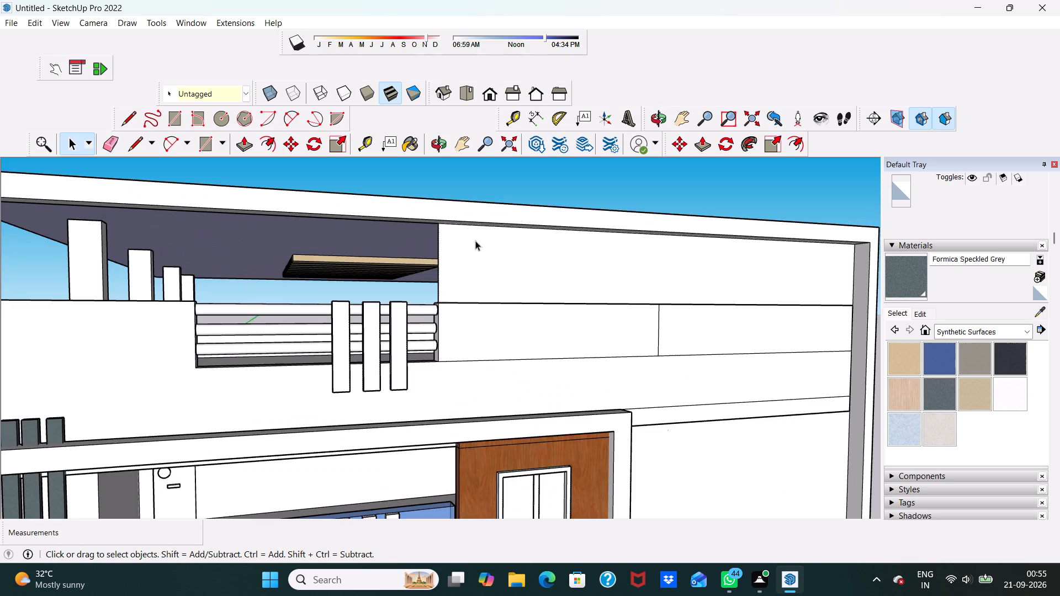
scroll(472, 242, "up", 4)
scroll(460, 258, "down", 8)
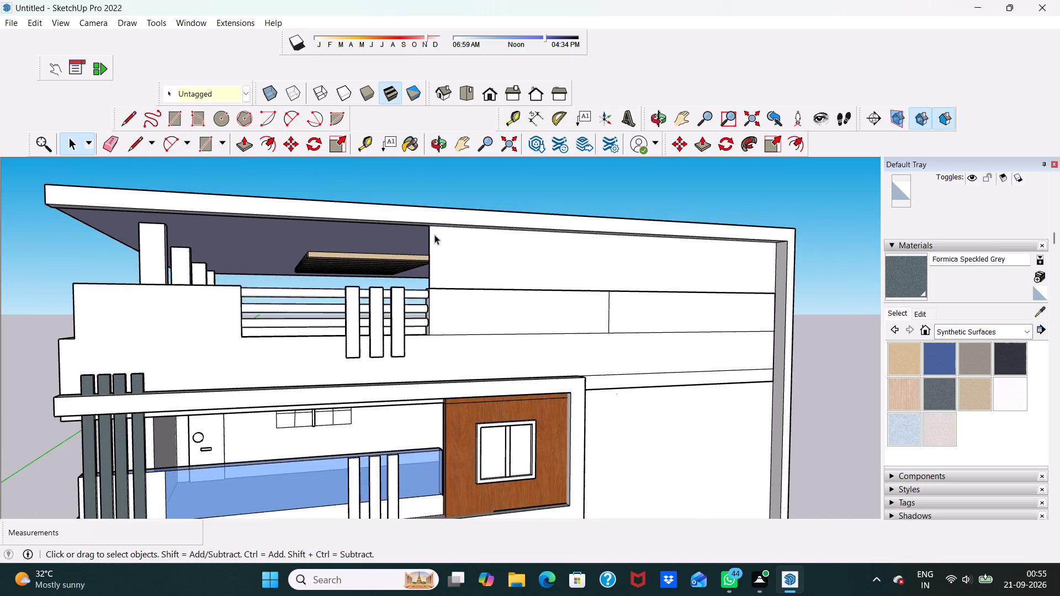
scroll(414, 226, "down", 4)
middle_click_drag(501, 233, 447, 273)
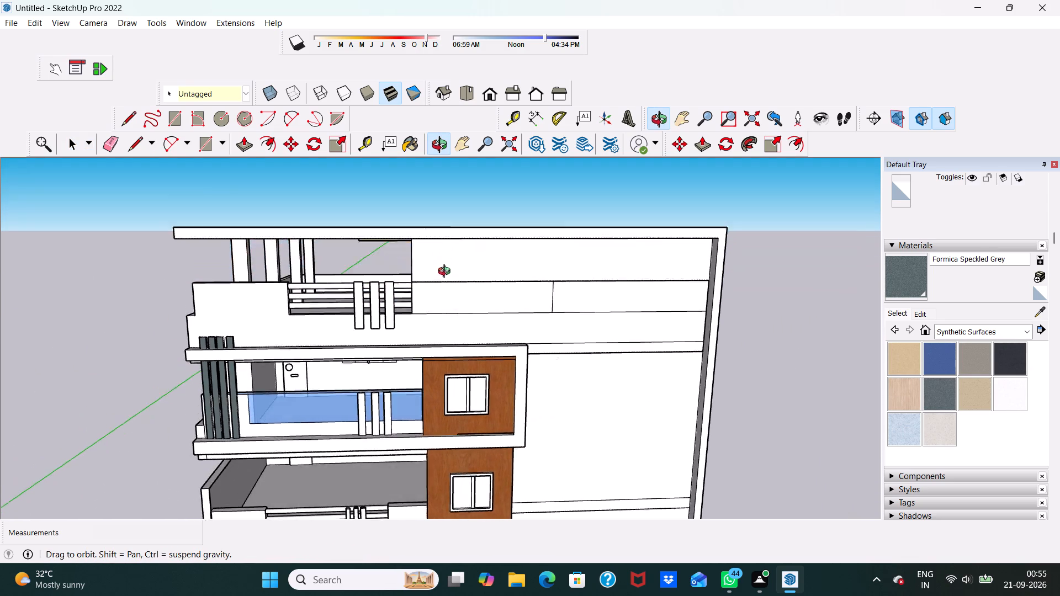
middle_click_drag(447, 273, 454, 286)
scroll(454, 285, "up", 6)
middle_click_drag(454, 241, 394, 236)
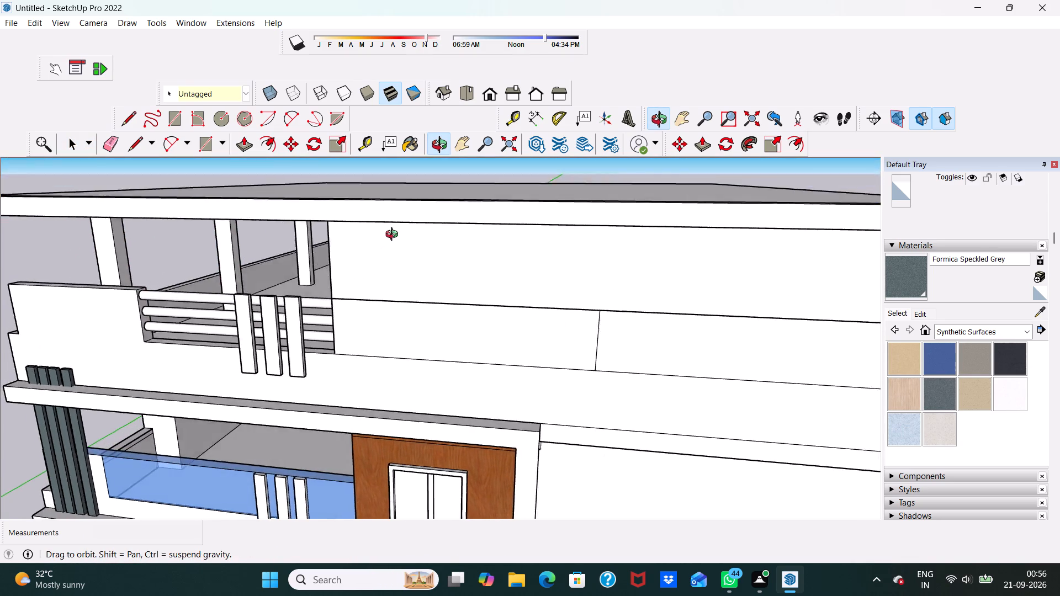
middle_click_drag(394, 236, 406, 229)
scroll(412, 219, "down", 5)
middle_click_drag(412, 219, 439, 206)
scroll(443, 212, "up", 5)
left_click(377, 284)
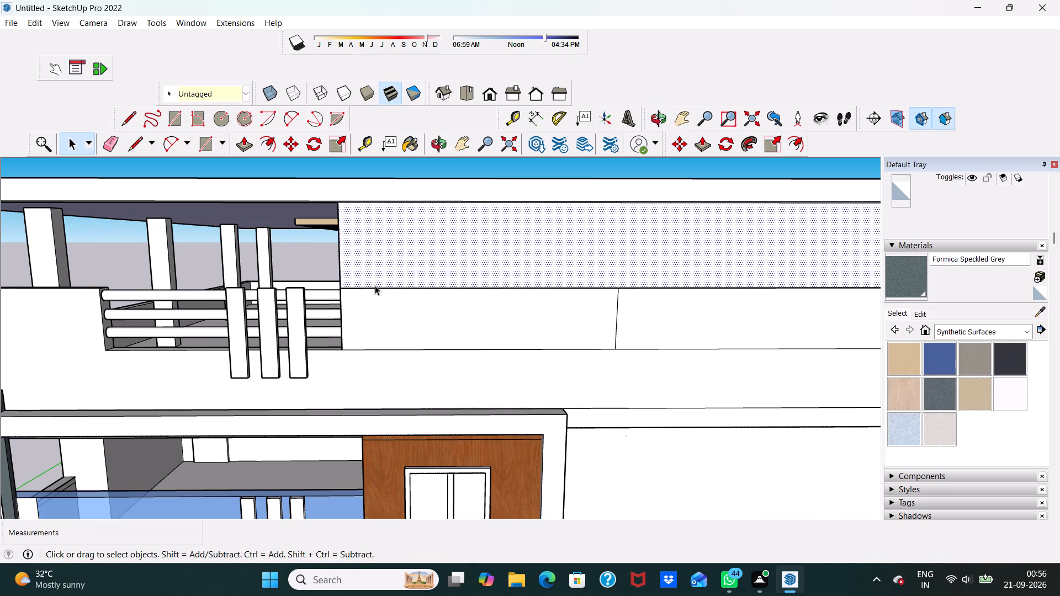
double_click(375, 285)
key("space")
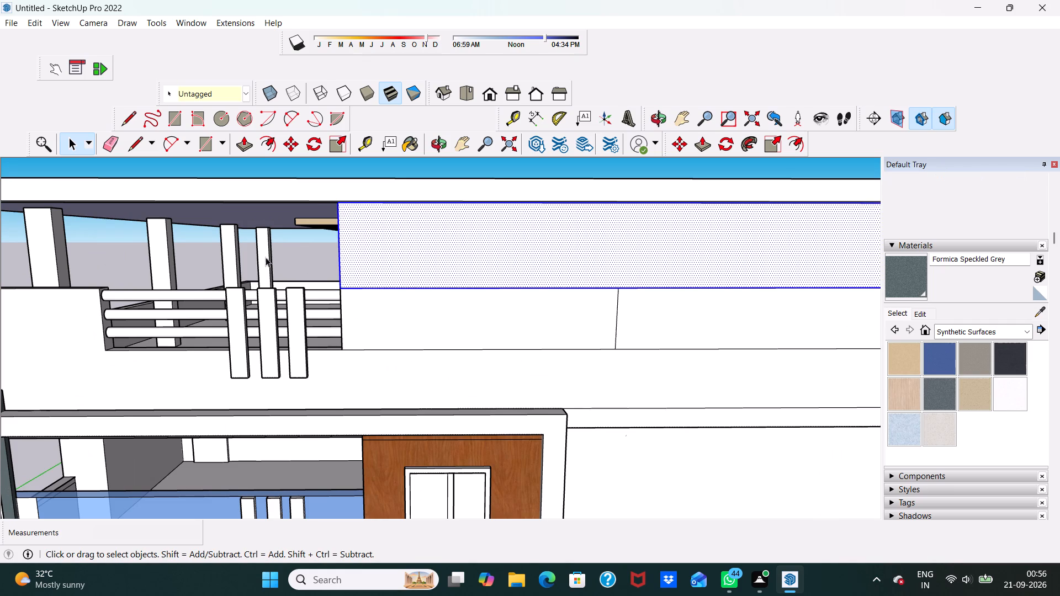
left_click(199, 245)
Draw a rectangle about 28' 4" by 1' 11" across the upper half of the top-floor wall, from the terrace corner to the side frame.
scroll(183, 247, "down", 4)
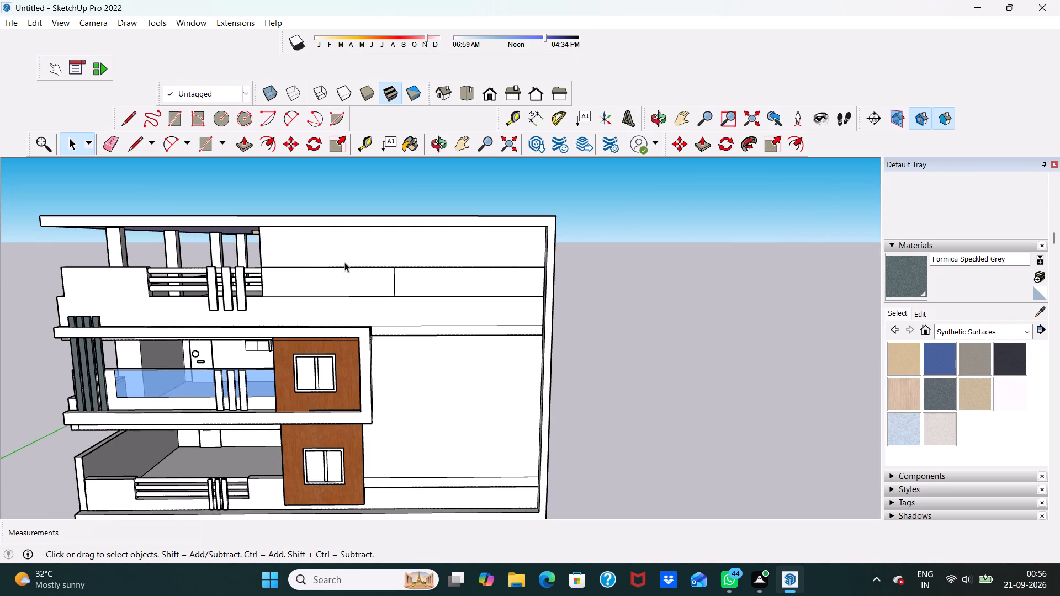
scroll(165, 248, "up", 1)
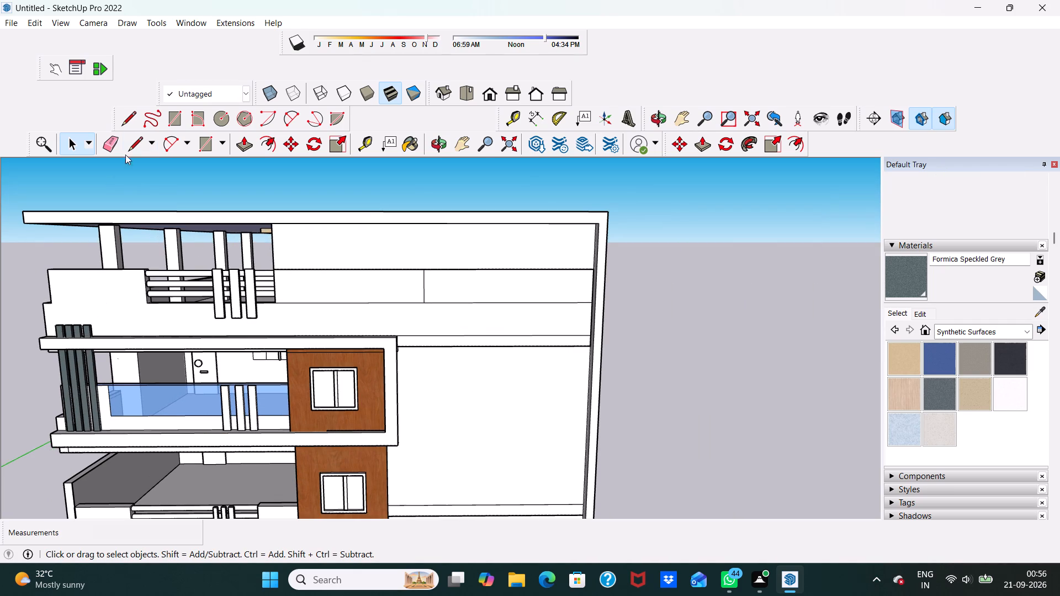
left_click(173, 112)
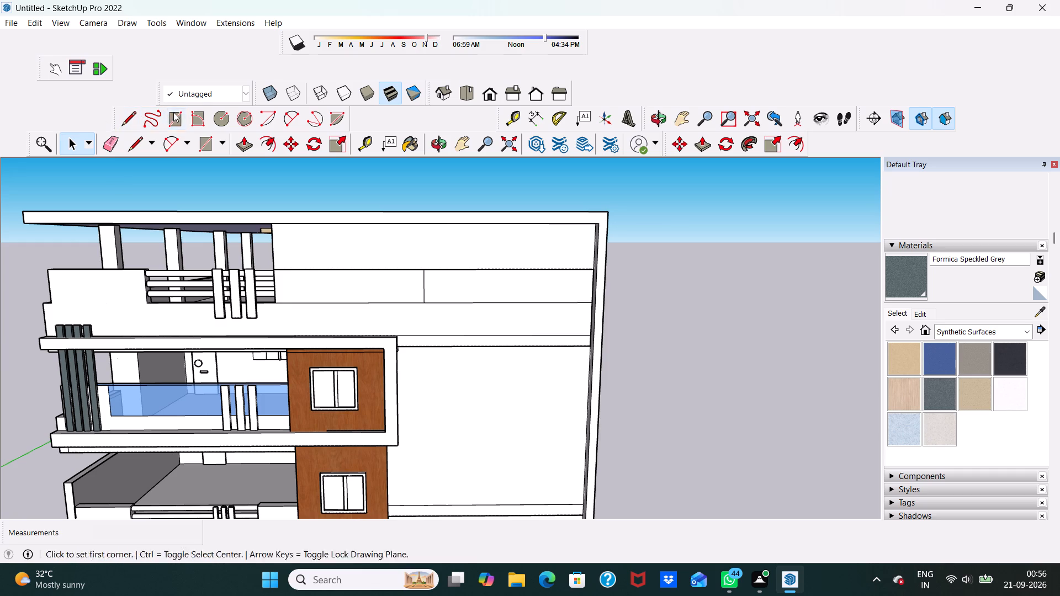
scroll(250, 205, "up", 4)
scroll(292, 256, "up", 4)
scroll(306, 236, "down", 5)
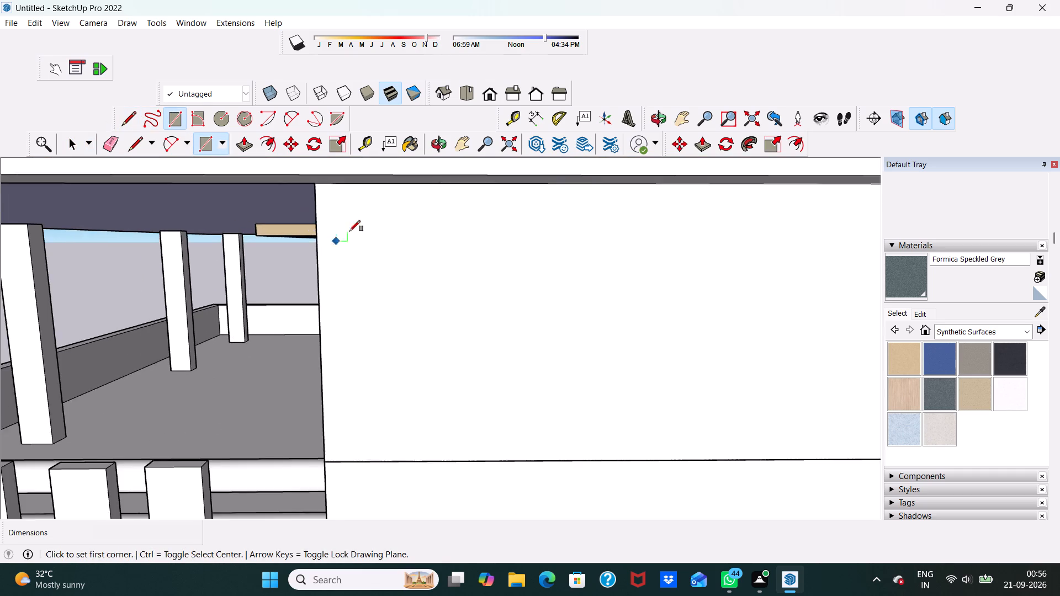
scroll(349, 231, "down", 4)
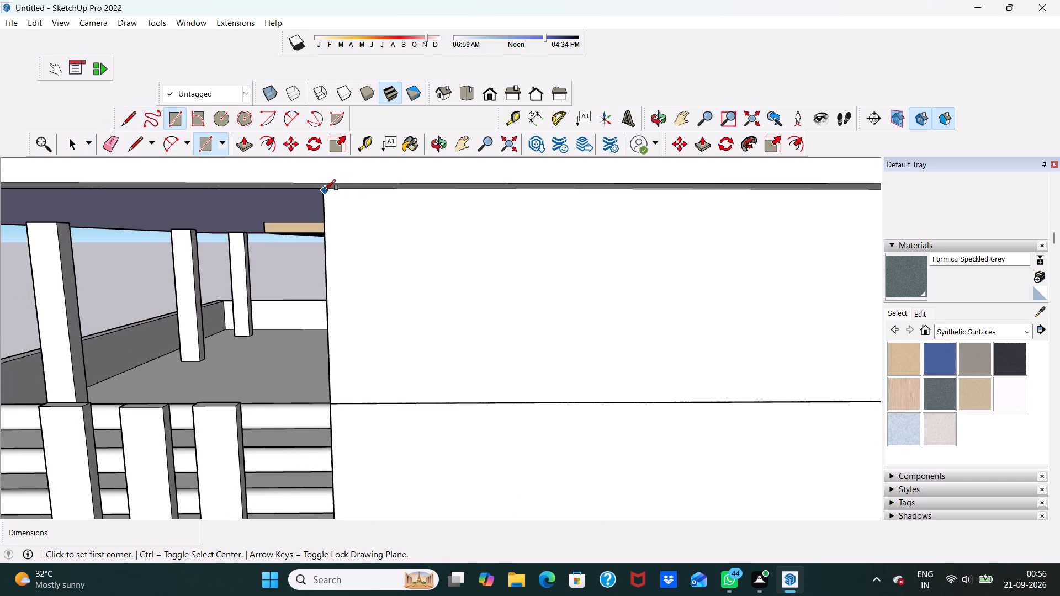
left_click(325, 190)
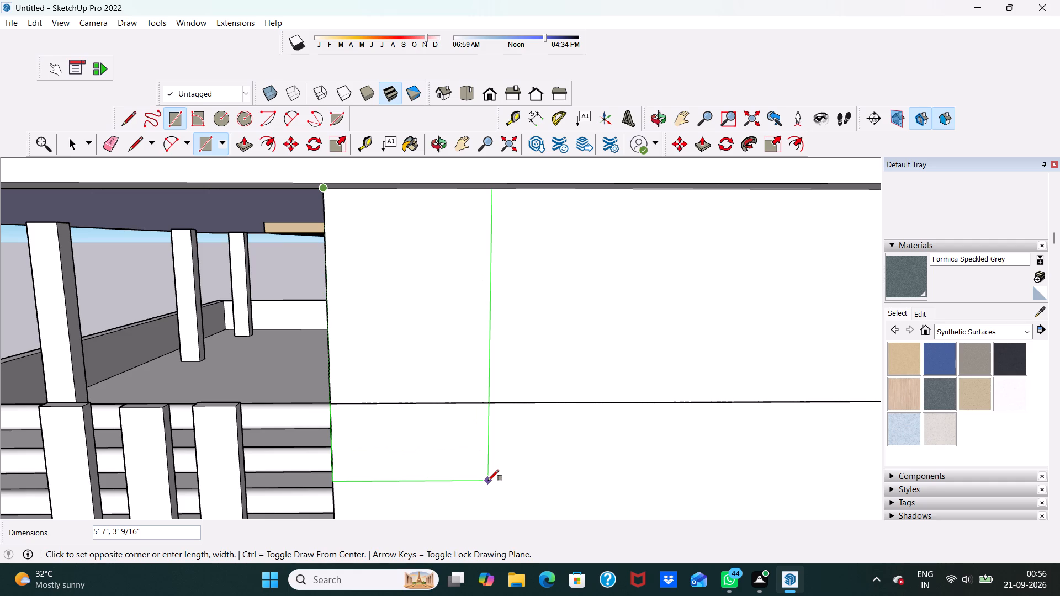
scroll(523, 392, "down", 3)
scroll(681, 210, "down", 3)
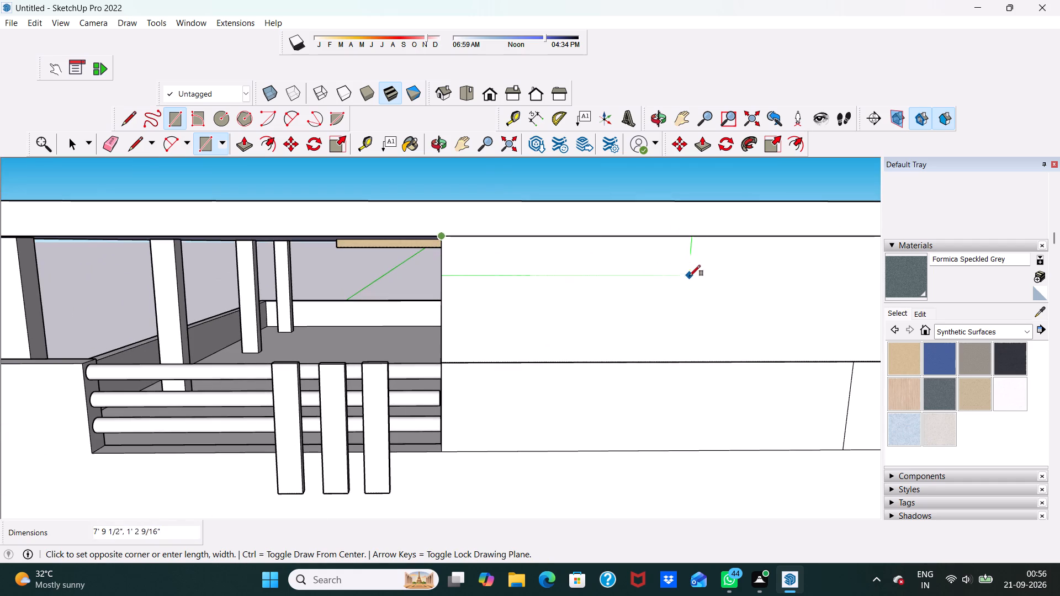
scroll(688, 276, "down", 5)
scroll(644, 282, "down", 4)
scroll(746, 263, "down", 5)
scroll(806, 279, "up", 3)
scroll(806, 279, "down", 13)
scroll(815, 286, "up", 10)
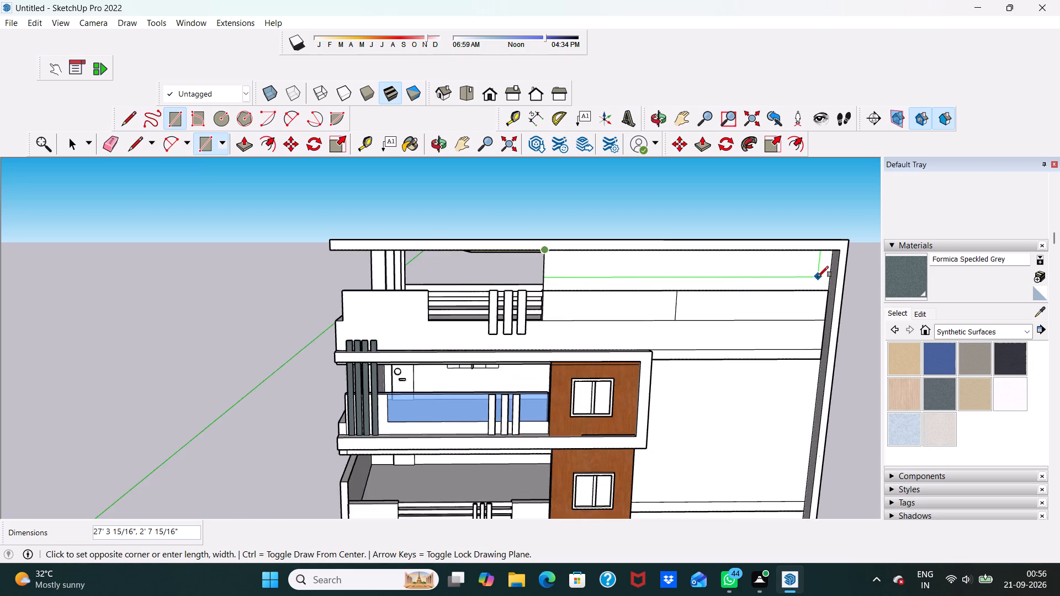
scroll(821, 277, "up", 8)
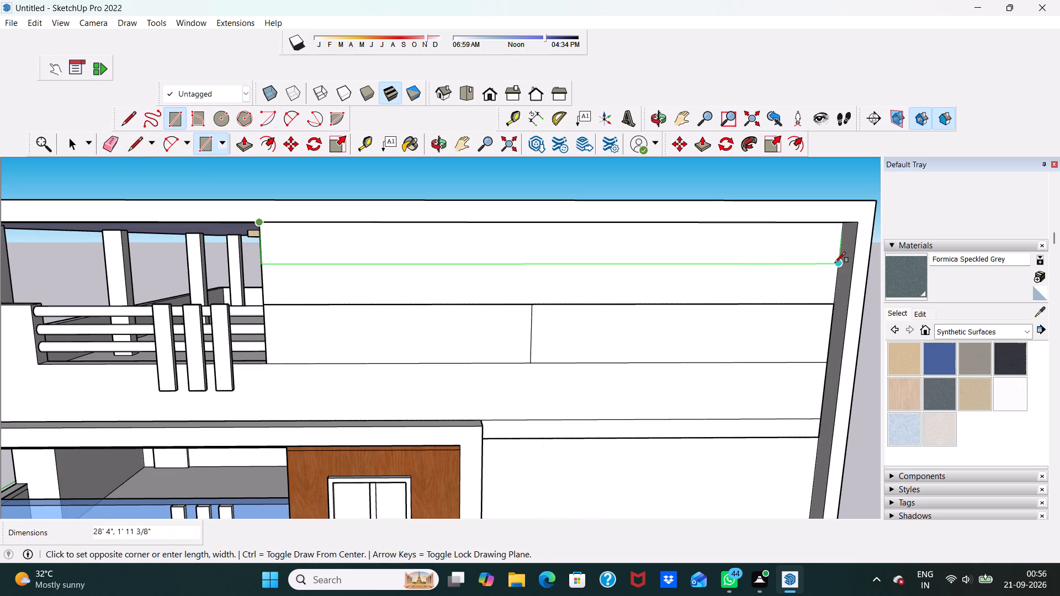
left_click(835, 263)
scroll(457, 278, "up", 4)
scroll(337, 263, "down", 3)
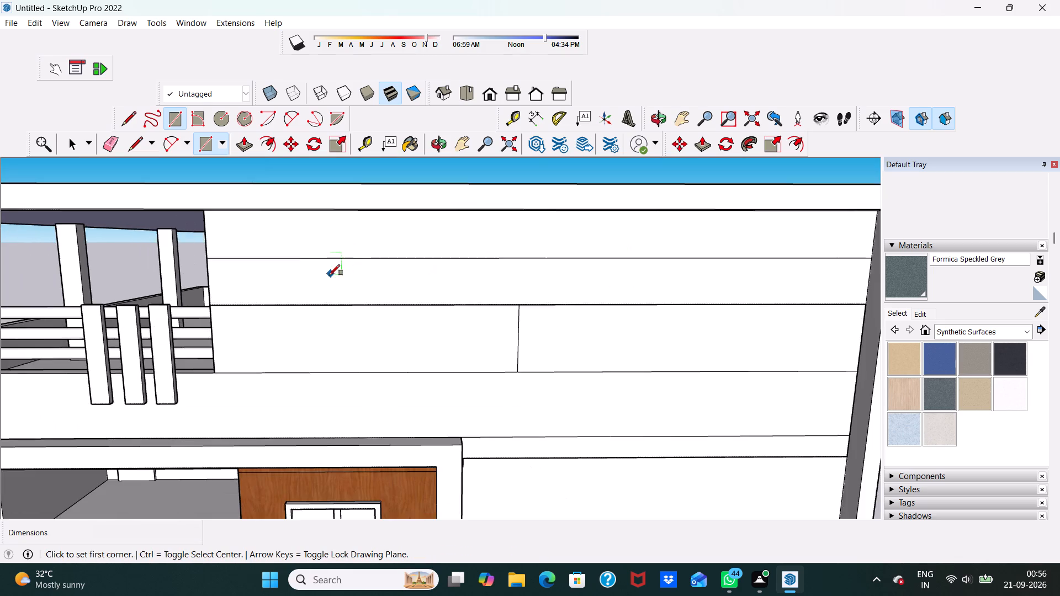
scroll(329, 275, "down", 3)
key("space")
left_click(365, 245)
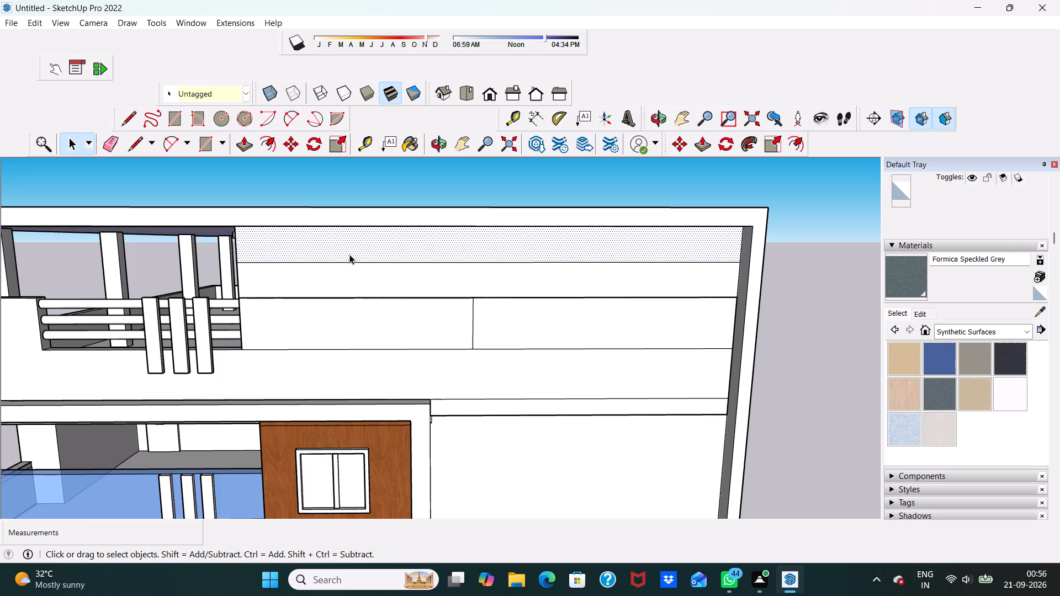
scroll(341, 267, "up", 5)
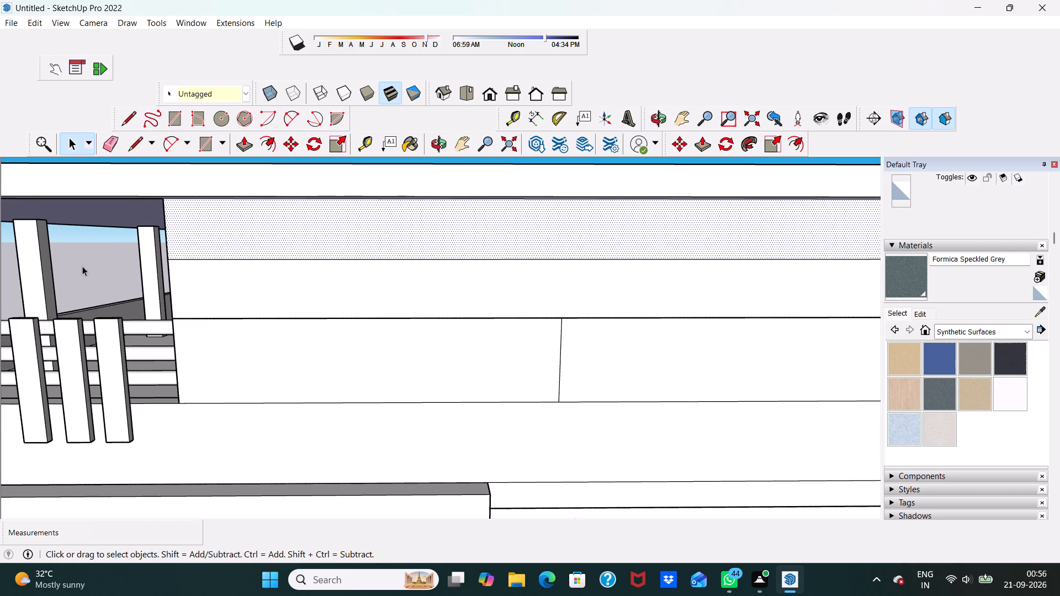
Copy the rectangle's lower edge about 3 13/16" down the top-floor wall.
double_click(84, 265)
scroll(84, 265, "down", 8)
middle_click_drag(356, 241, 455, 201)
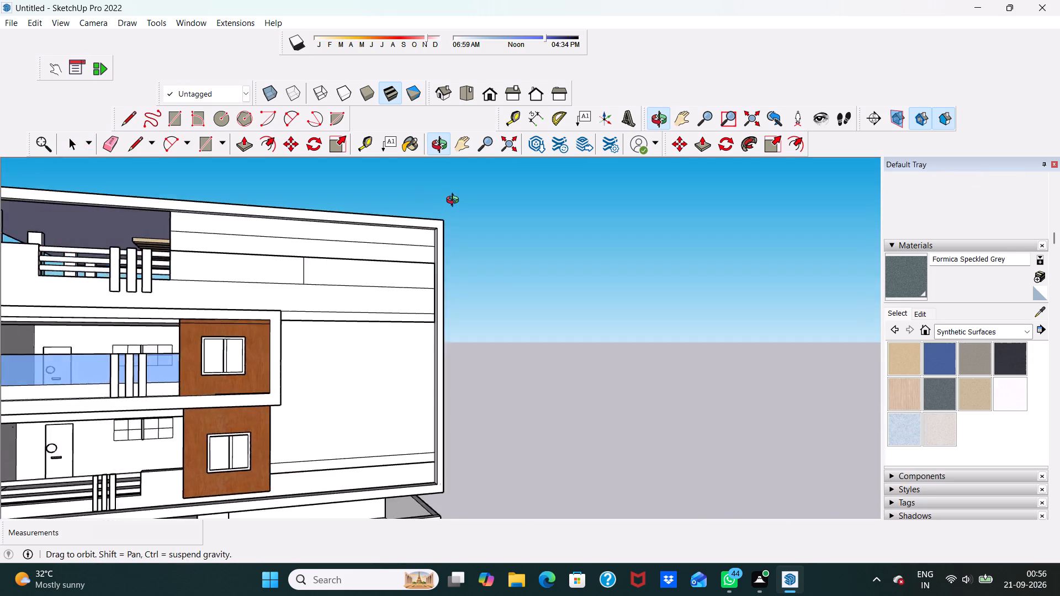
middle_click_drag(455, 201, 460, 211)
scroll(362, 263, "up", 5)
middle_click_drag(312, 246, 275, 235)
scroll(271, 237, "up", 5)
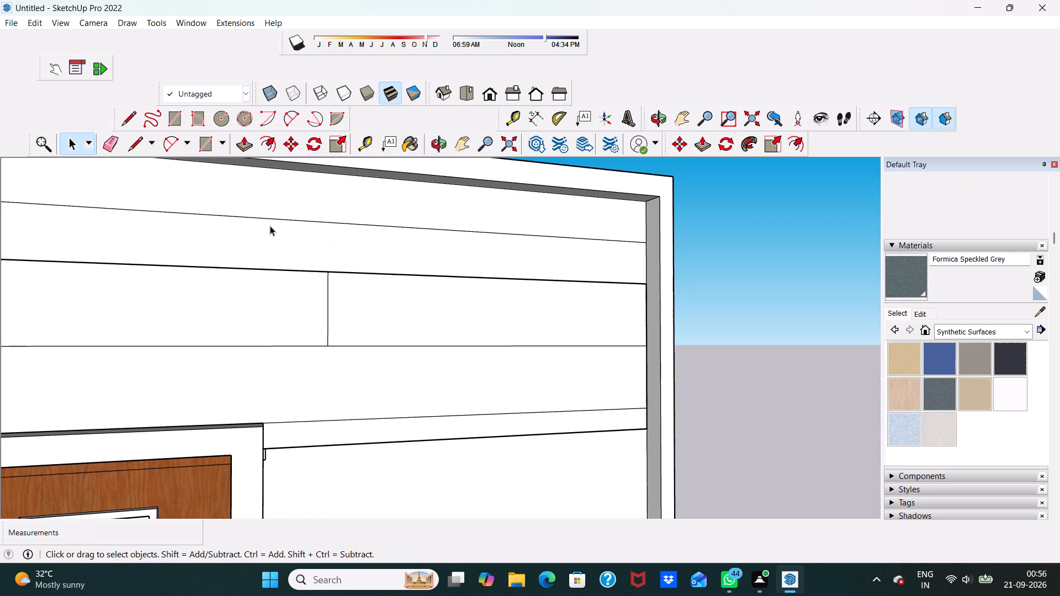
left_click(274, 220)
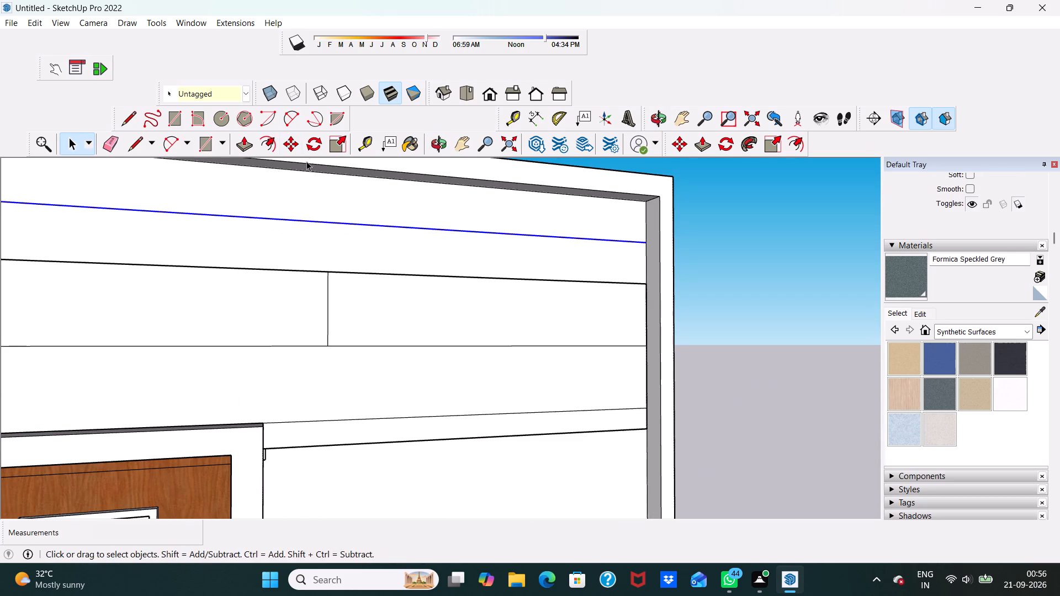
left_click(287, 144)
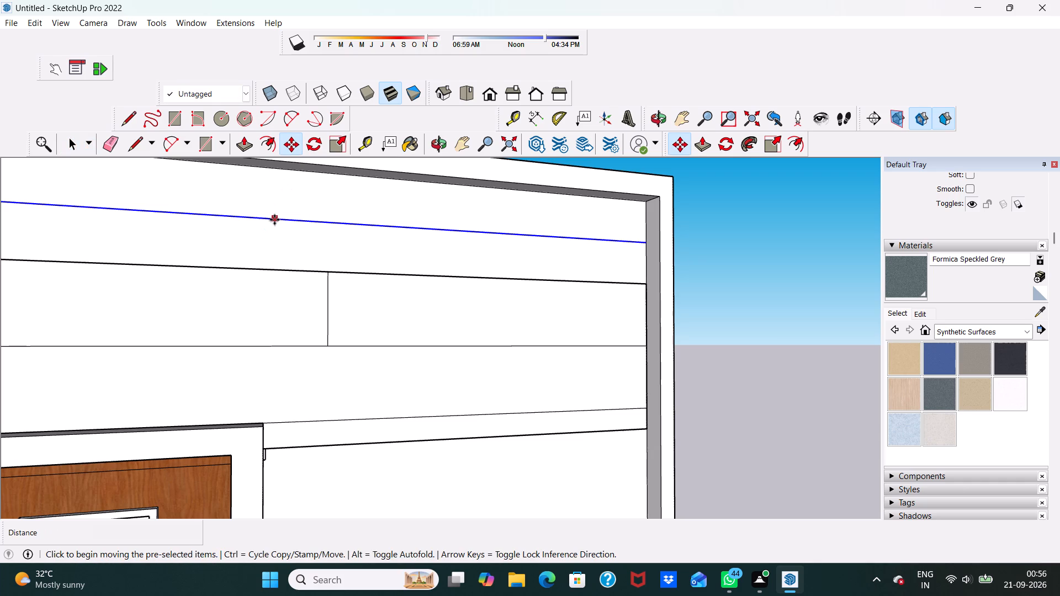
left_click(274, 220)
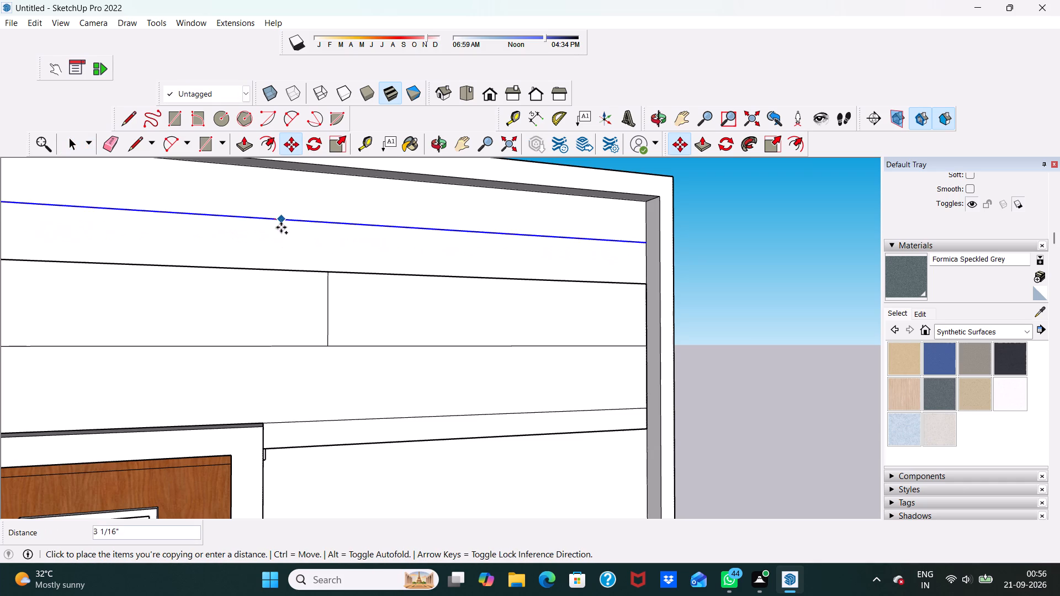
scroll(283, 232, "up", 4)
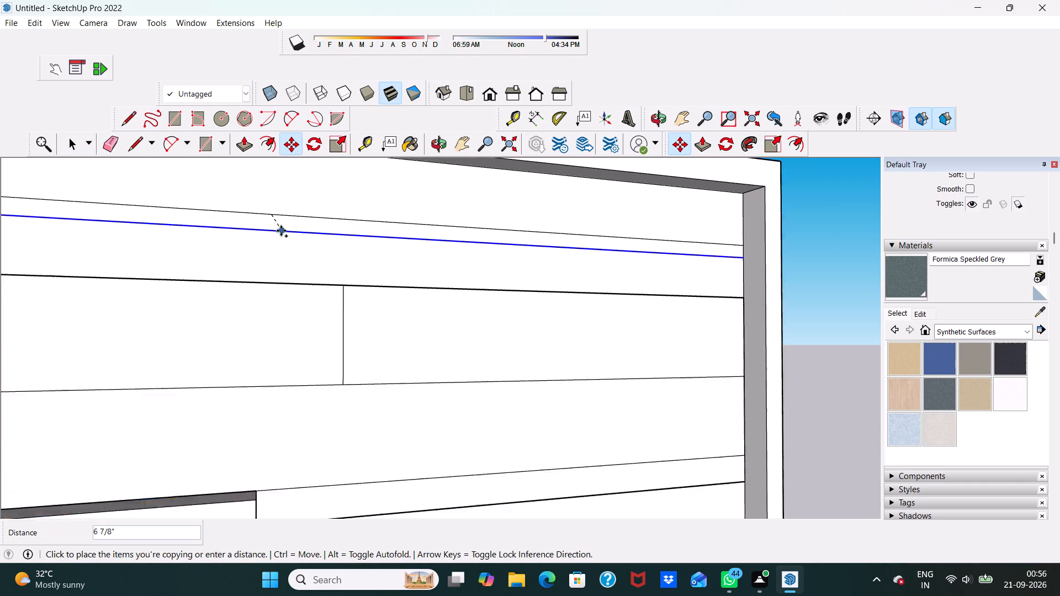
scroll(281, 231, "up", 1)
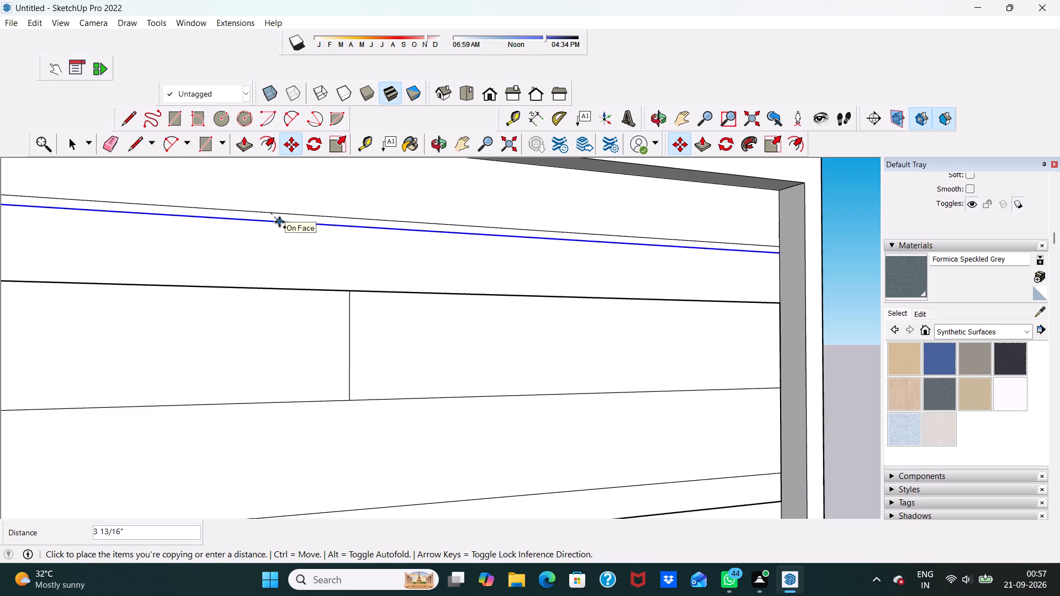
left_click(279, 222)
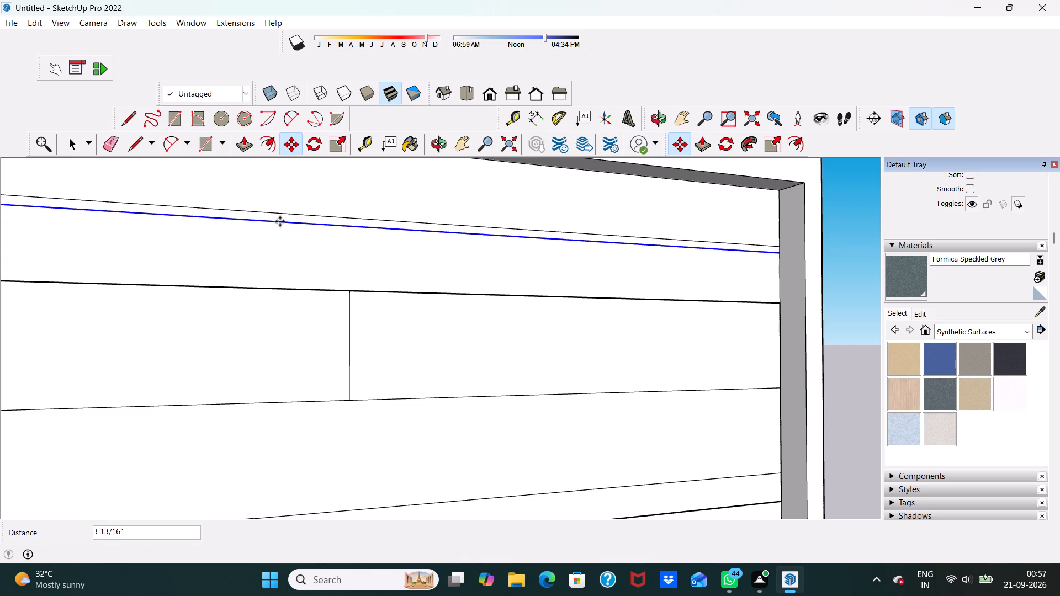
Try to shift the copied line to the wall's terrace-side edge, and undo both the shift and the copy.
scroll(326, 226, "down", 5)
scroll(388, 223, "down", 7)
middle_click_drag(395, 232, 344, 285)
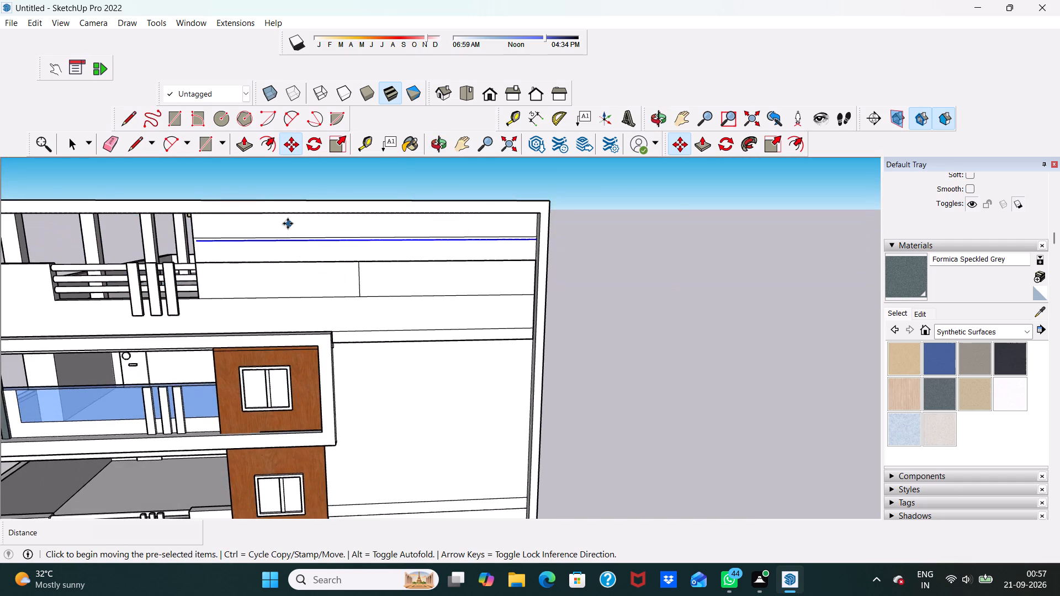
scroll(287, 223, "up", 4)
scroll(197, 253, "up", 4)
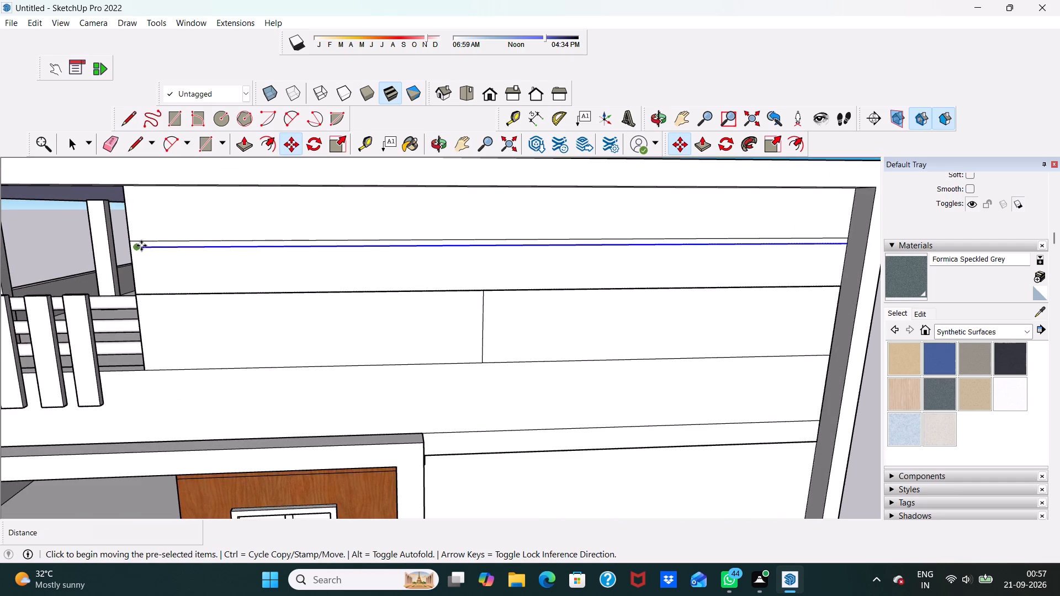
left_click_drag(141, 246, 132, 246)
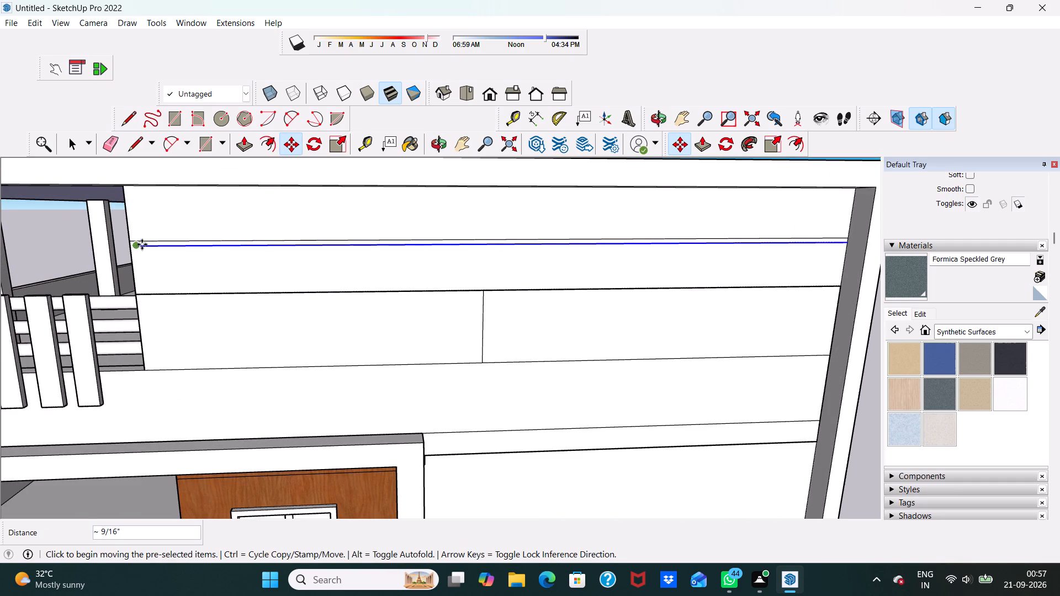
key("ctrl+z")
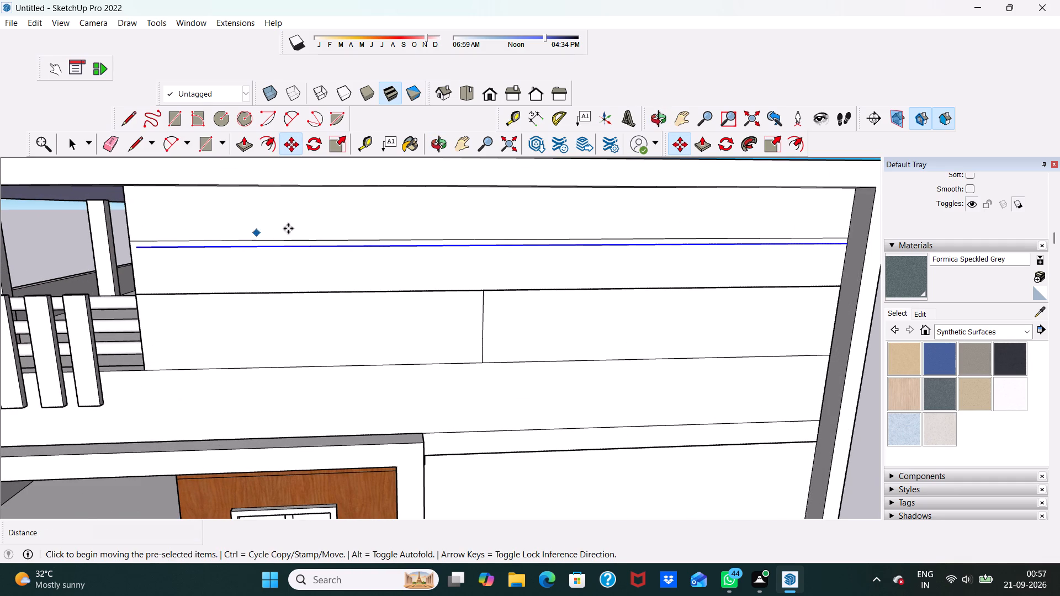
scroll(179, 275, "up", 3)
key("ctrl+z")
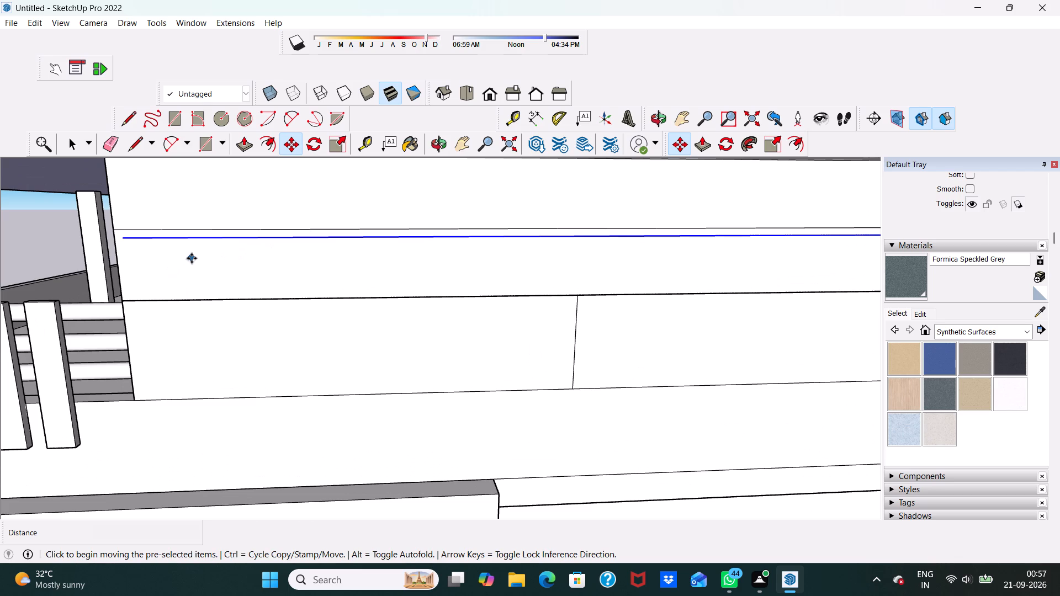
Copy the rectangle's lower edge straight down about 2 15/16" to outline a narrow band across the top-floor wall.
left_click(205, 229)
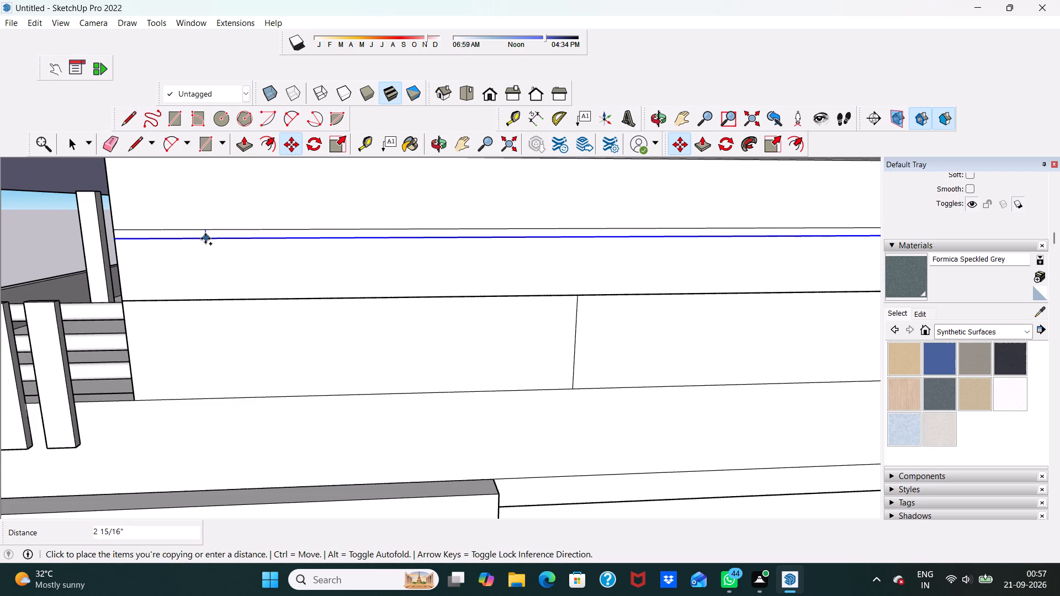
left_click(205, 238)
scroll(241, 235, "down", 6)
scroll(313, 243, "down", 3)
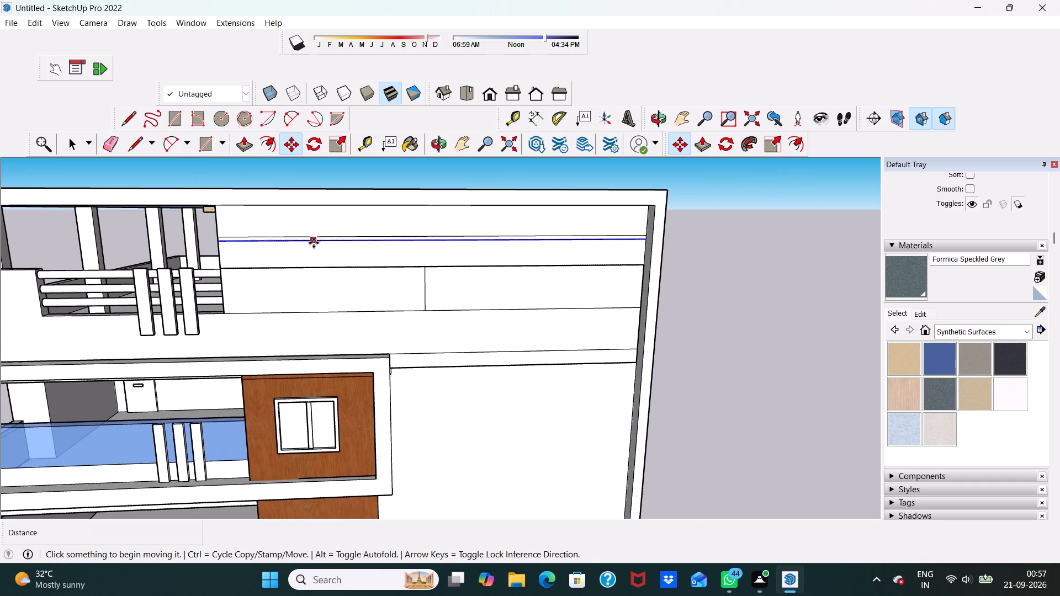
key("space")
Examine the narrow band on the top-floor wall and the whole house front from several angles.
scroll(321, 243, "down", 5)
middle_click_drag(368, 249, 380, 239)
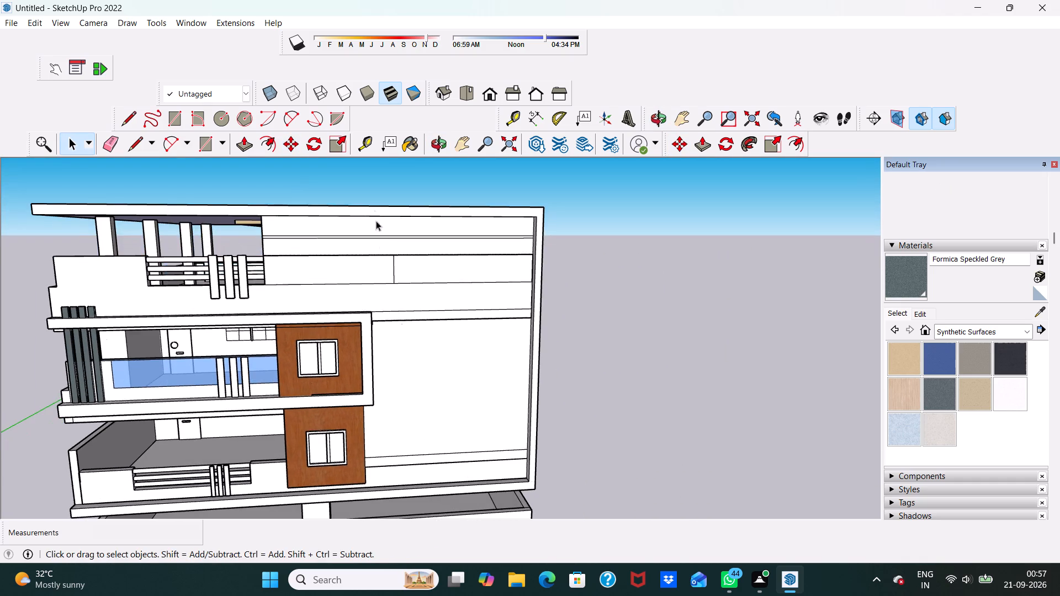
scroll(378, 212, "up", 4)
scroll(381, 205, "down", 1)
scroll(381, 205, "up", 7)
scroll(419, 225, "down", 9)
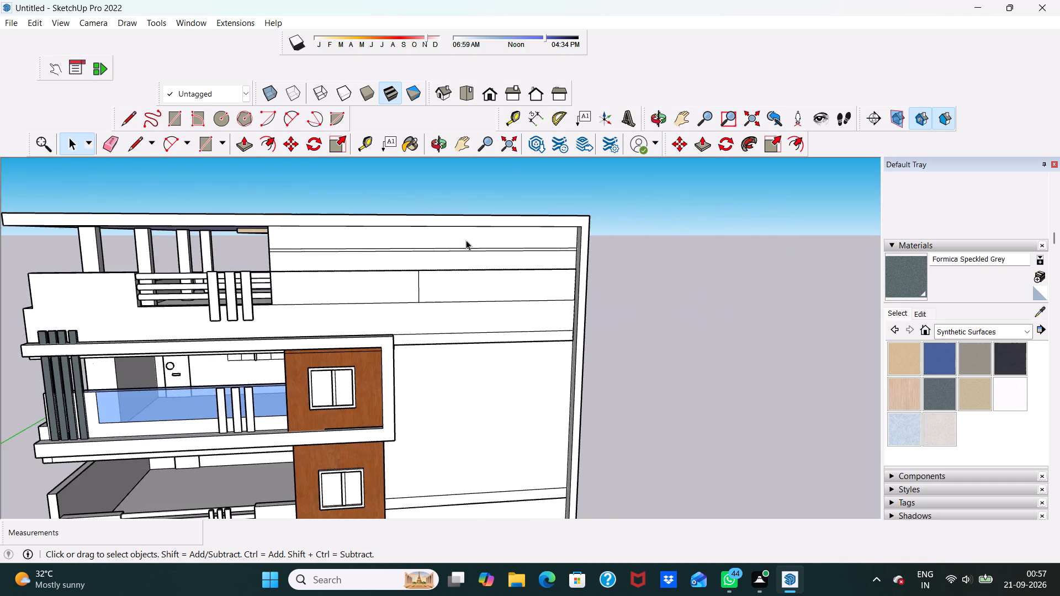
scroll(466, 240, "down", 1)
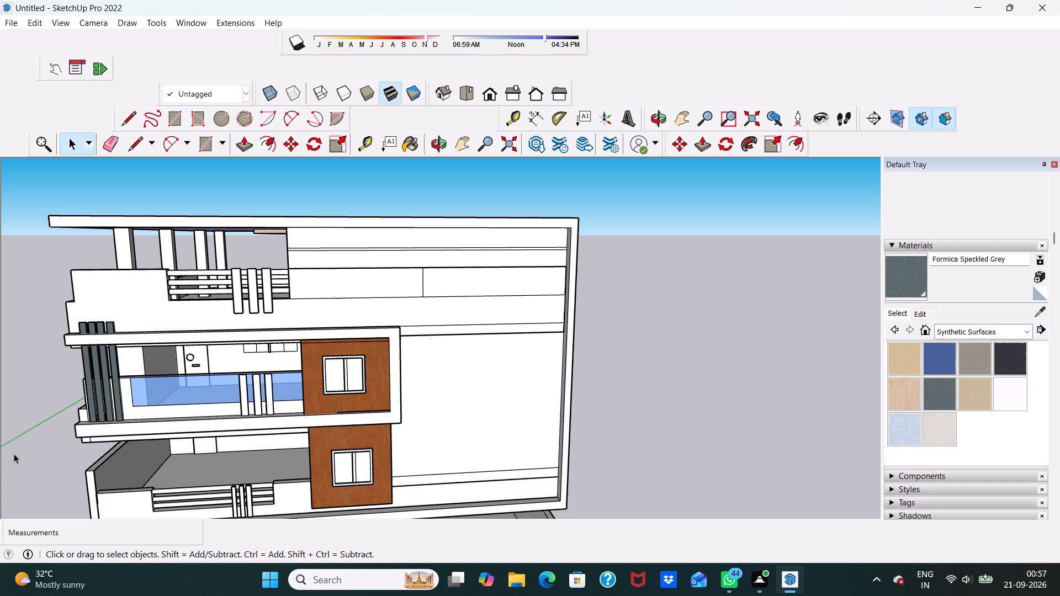
scroll(59, 494, "up", 3)
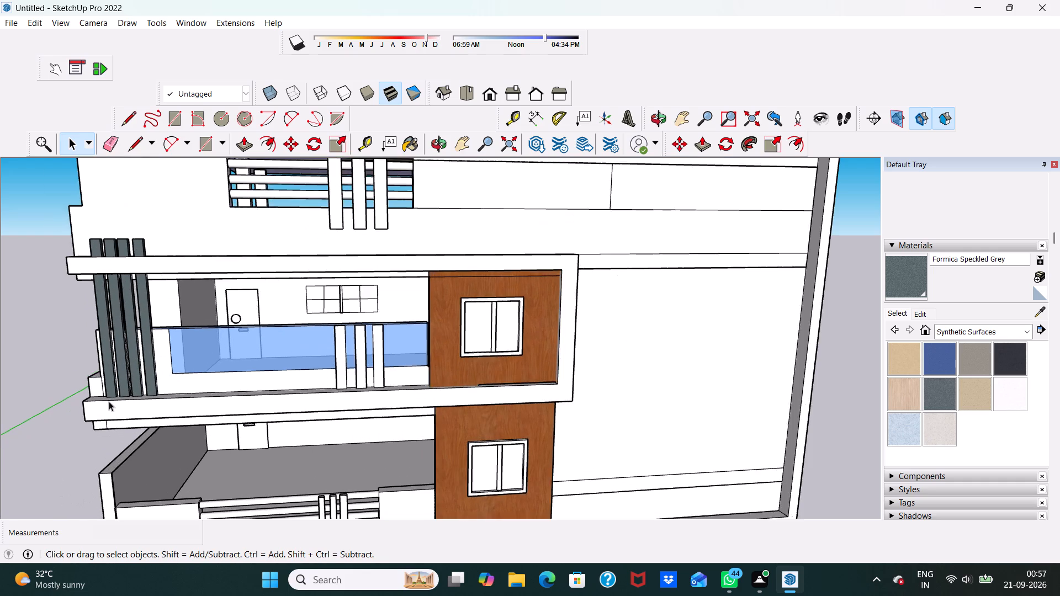
scroll(135, 396, "down", 2)
middle_click_drag(486, 232, 331, 283)
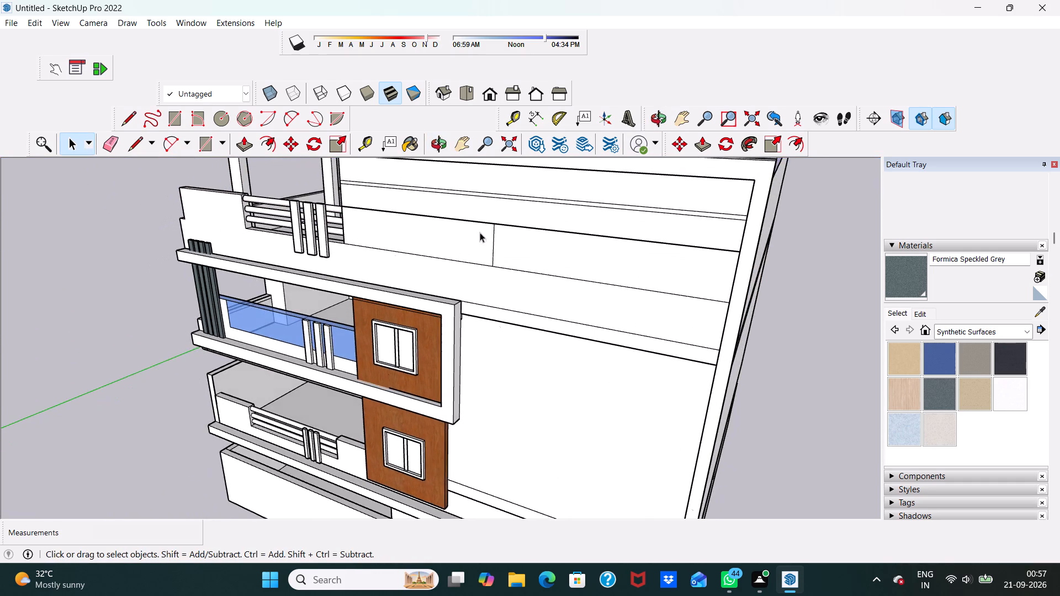
scroll(481, 232, "up", 4)
middle_click_drag(562, 225, 637, 174)
scroll(623, 183, "up", 5)
scroll(526, 211, "up", 3)
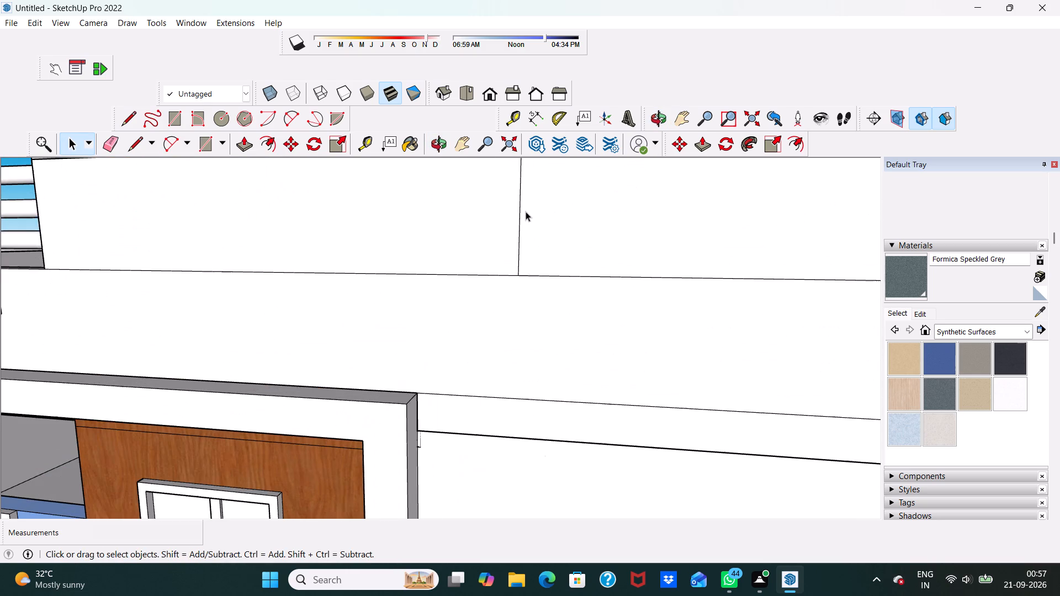
scroll(523, 217, "down", 16)
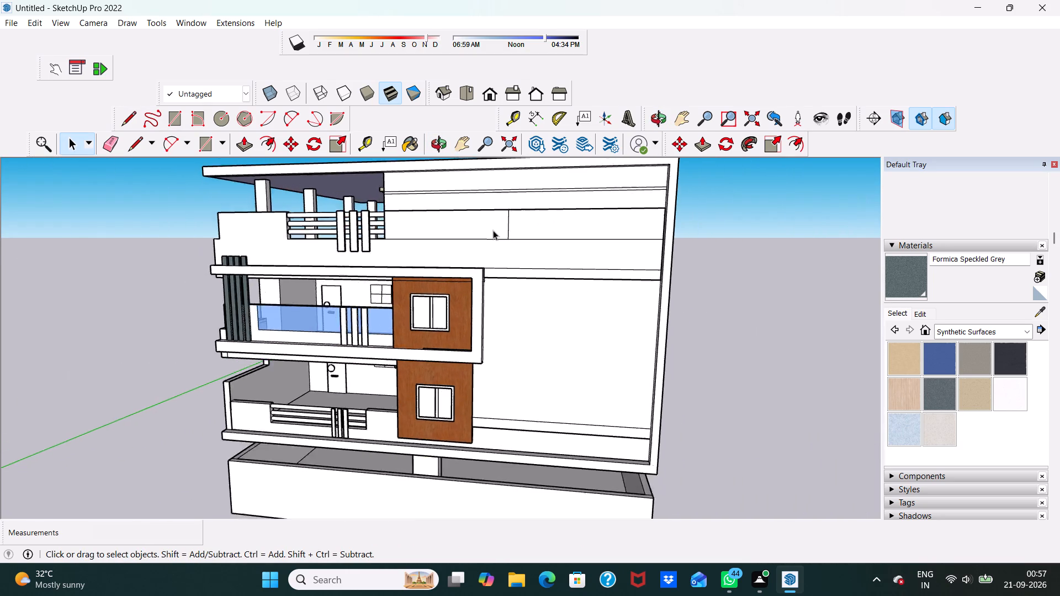
scroll(493, 230, "down", 1)
middle_click_drag(493, 230, 507, 243)
scroll(506, 246, "up", 1)
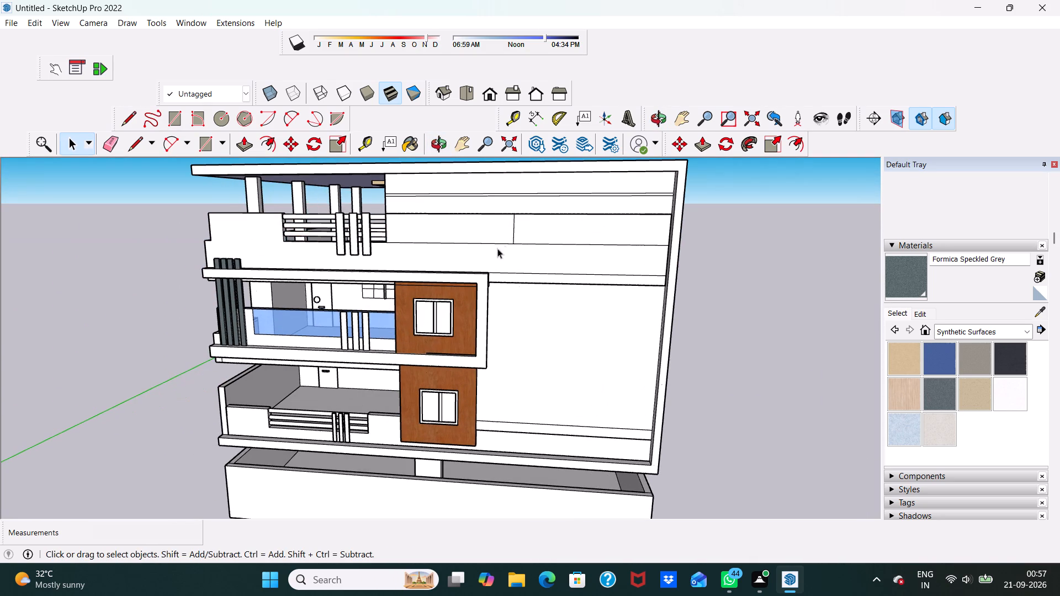
Undo the last two line copies that outline the narrow band on the top-floor wall.
key("ctrl+z")
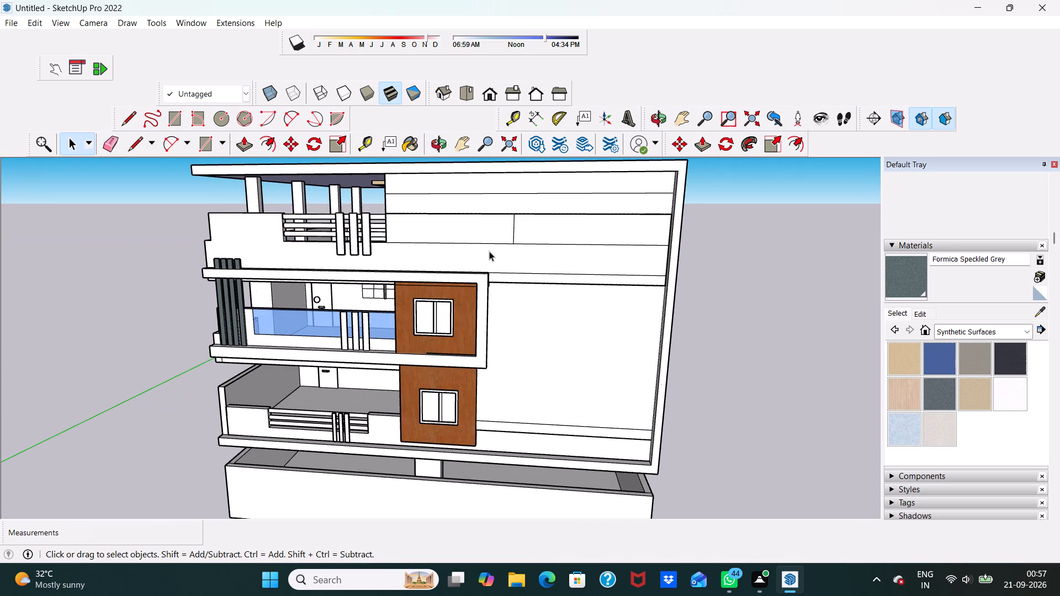
key("ctrl+z")
scroll(489, 251, "down", 3)
scroll(523, 214, "up", 1)
scroll(536, 220, "down", 5)
middle_click_drag(542, 269, 564, 236)
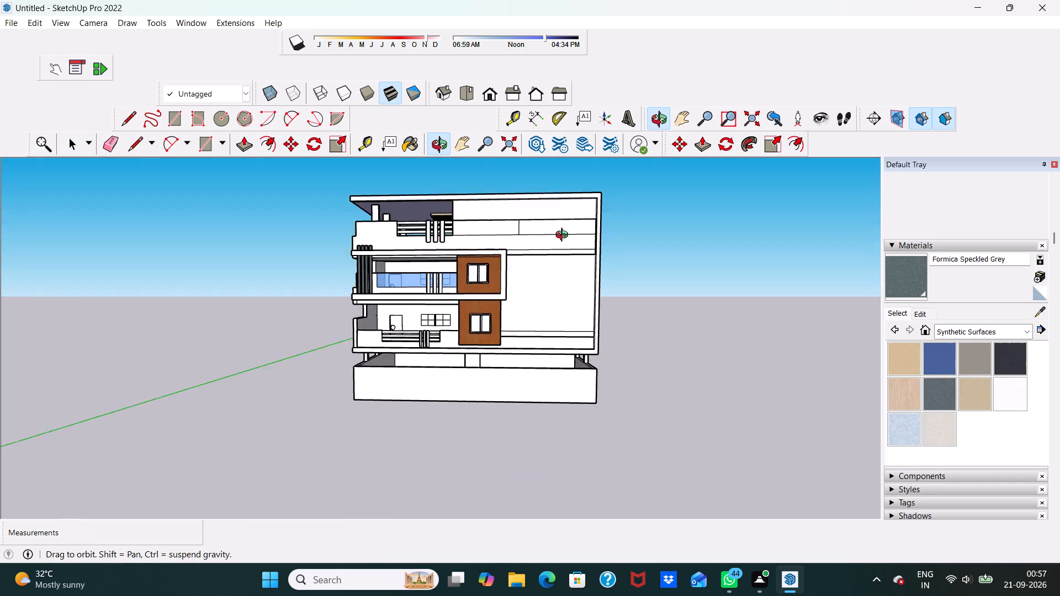
middle_click_drag(564, 236, 558, 293)
scroll(724, 323, "down", 2)
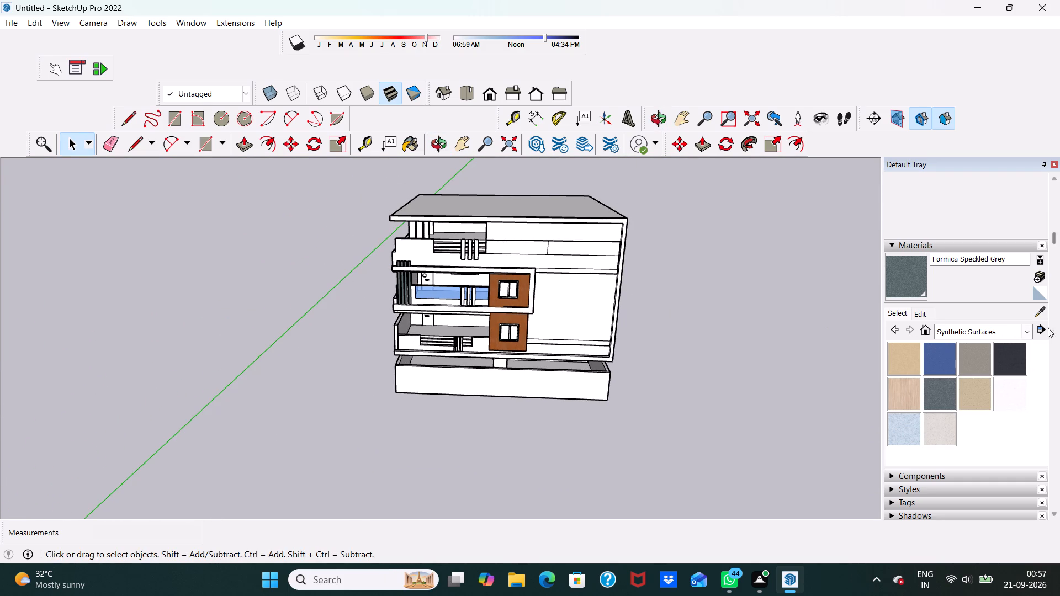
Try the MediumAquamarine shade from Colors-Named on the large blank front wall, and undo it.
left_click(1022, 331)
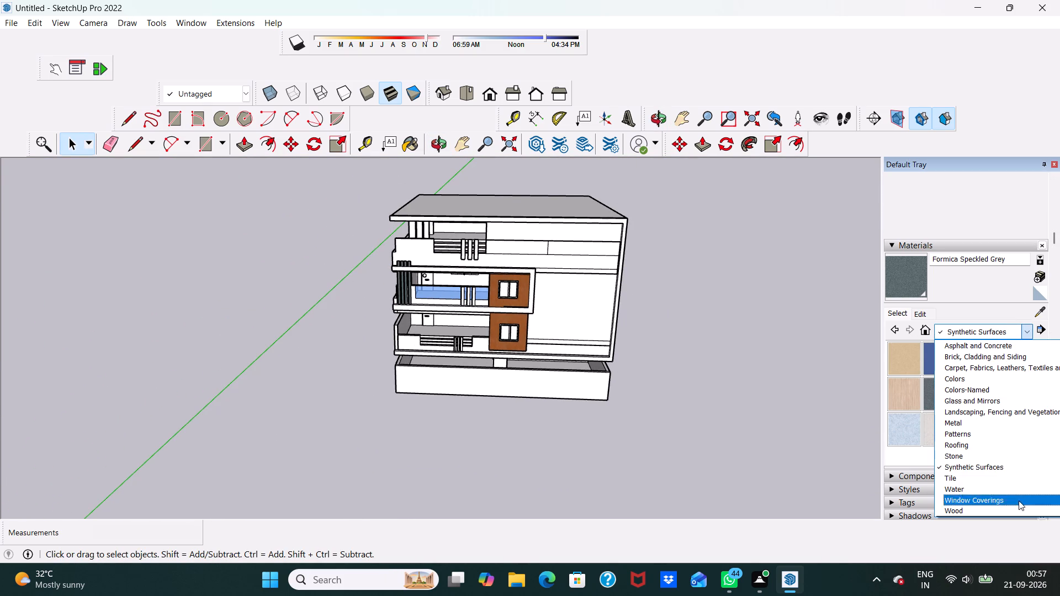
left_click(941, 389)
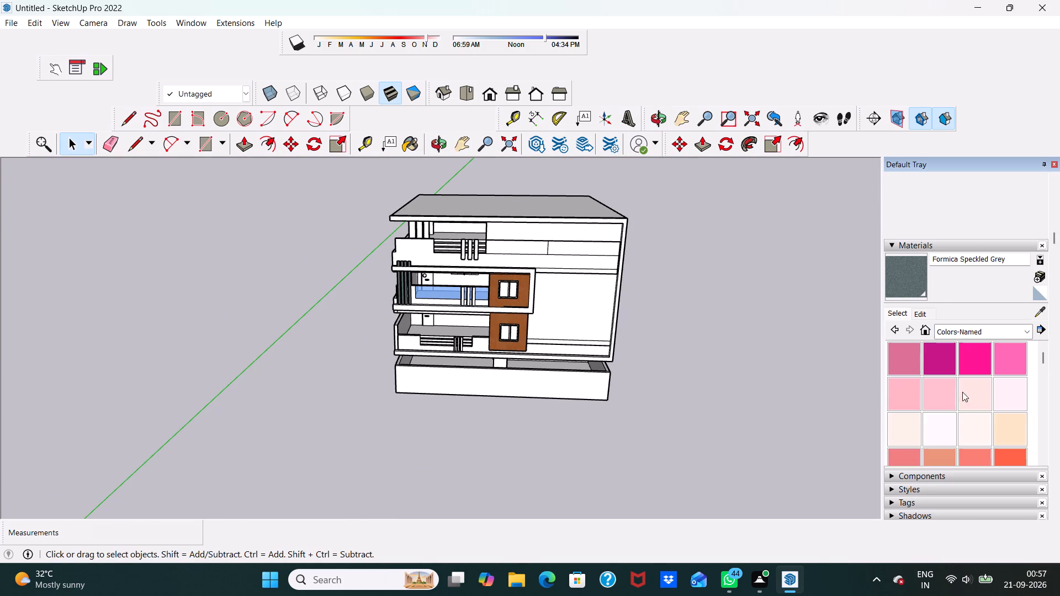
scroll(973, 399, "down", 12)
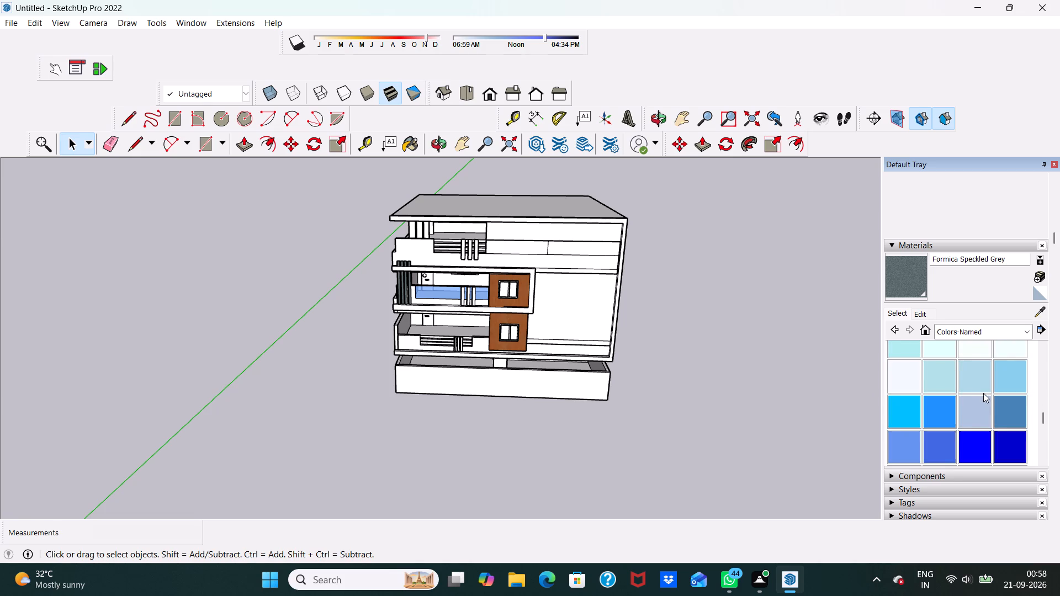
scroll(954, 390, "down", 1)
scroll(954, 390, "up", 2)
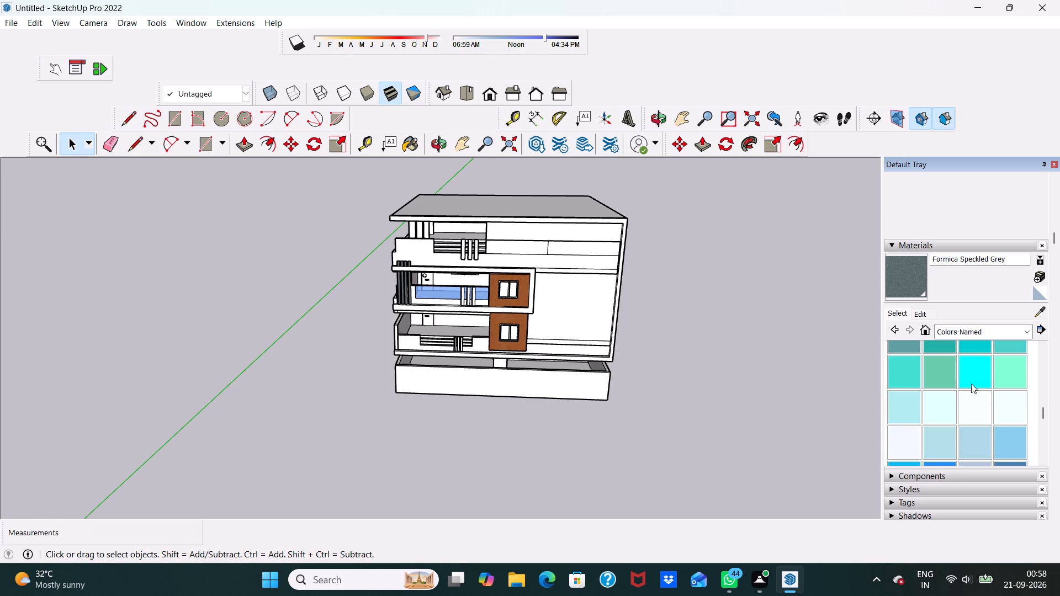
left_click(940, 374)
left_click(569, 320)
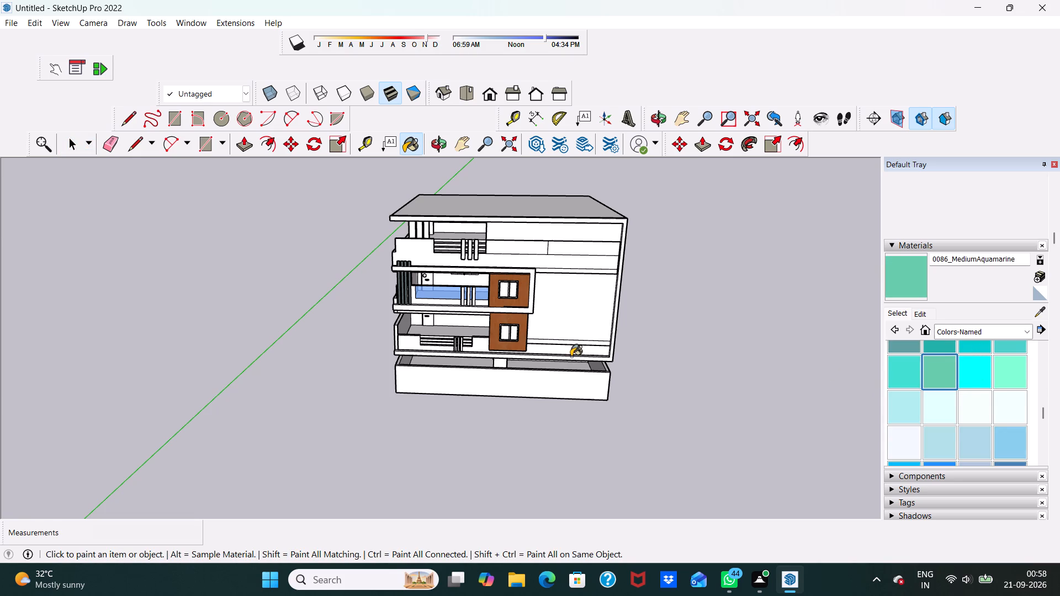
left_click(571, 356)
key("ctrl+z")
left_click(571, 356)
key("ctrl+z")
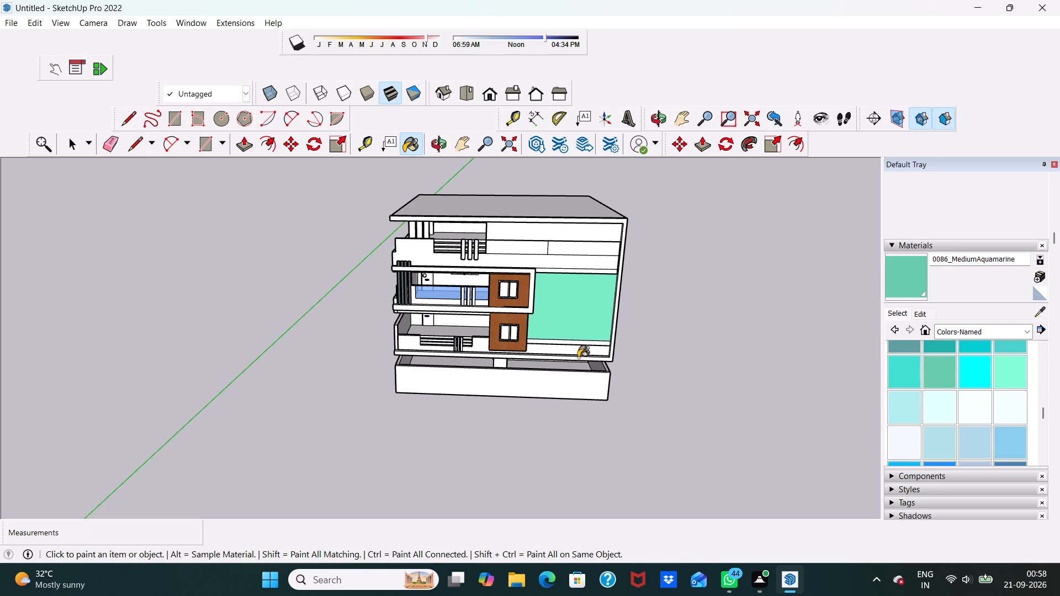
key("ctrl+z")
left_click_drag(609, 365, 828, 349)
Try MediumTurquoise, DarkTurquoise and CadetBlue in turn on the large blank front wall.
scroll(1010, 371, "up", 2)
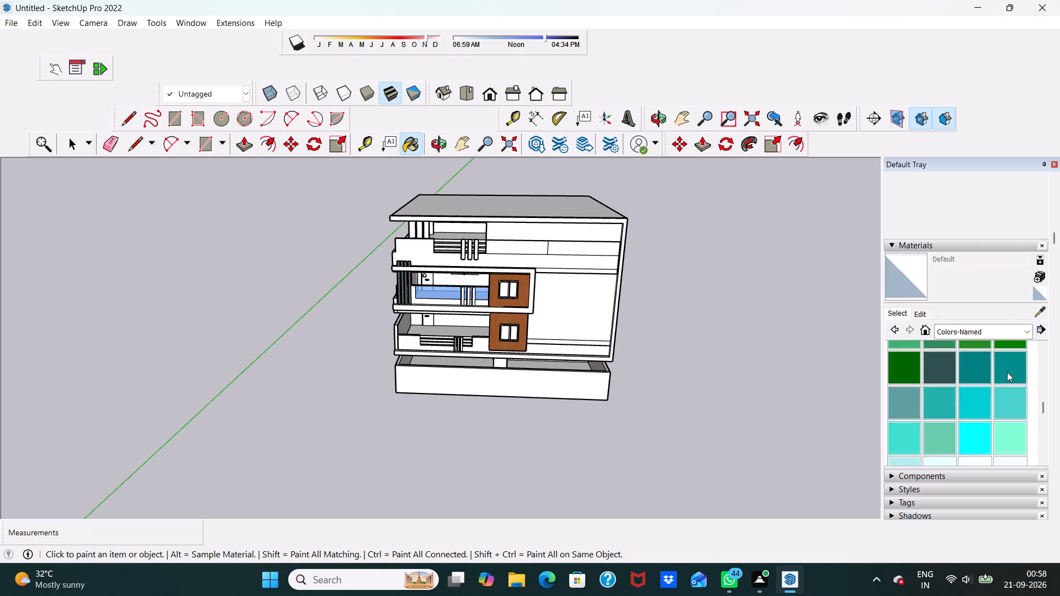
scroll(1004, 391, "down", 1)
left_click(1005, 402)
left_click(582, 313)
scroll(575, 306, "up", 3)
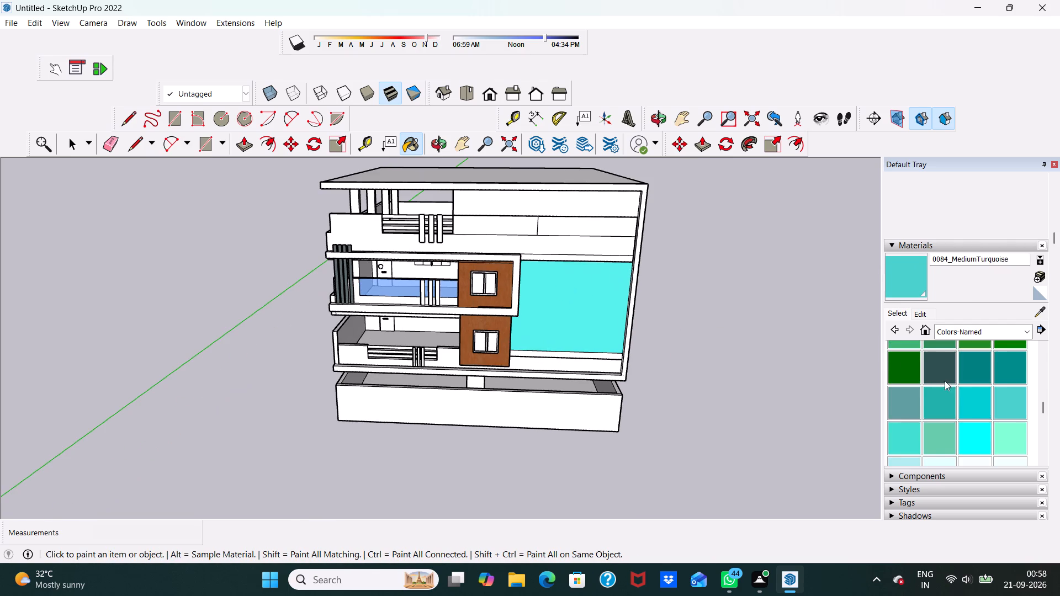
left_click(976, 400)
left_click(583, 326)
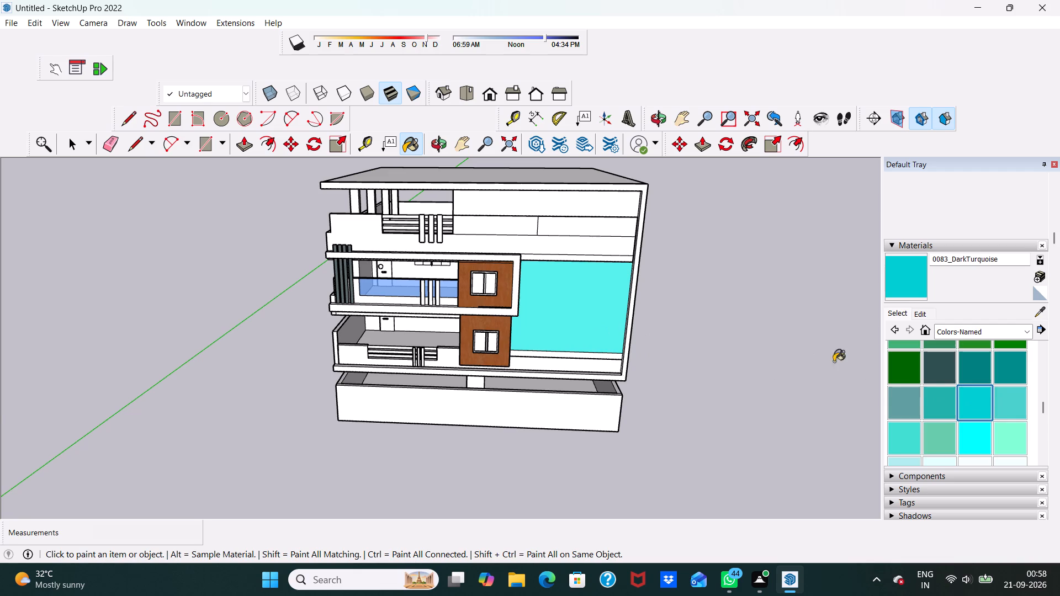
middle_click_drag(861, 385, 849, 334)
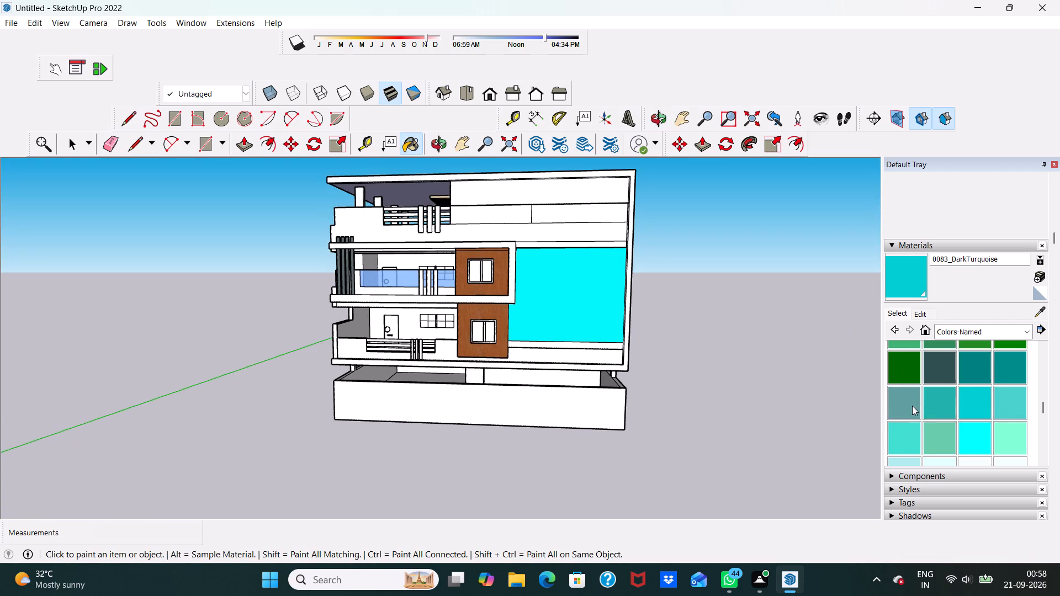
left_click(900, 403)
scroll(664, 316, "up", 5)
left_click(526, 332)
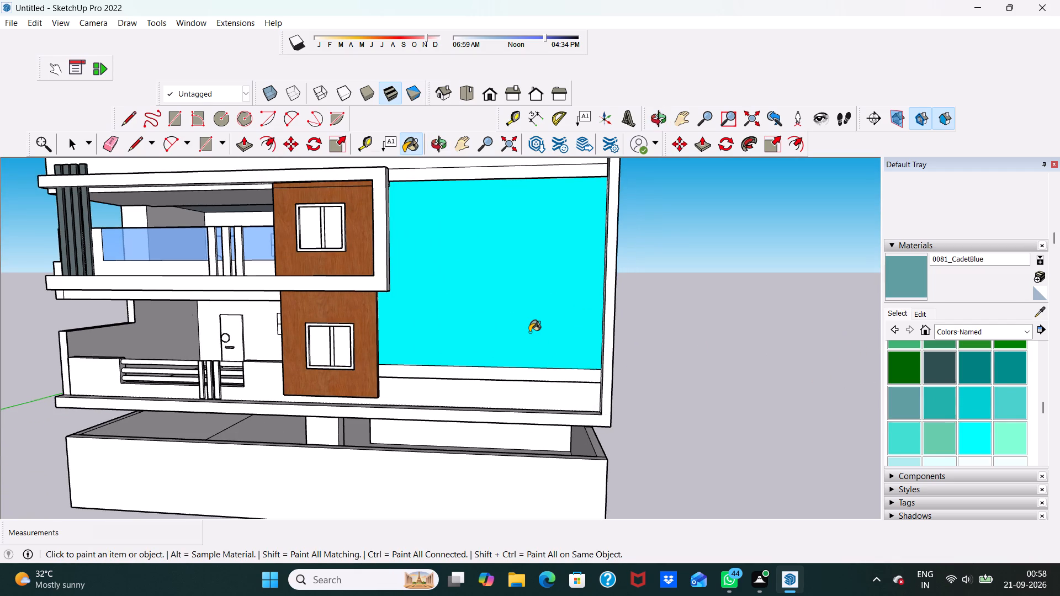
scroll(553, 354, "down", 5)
Paint the large blank front wall beside the wood window walls with LightSeaGreen.
left_click(941, 401)
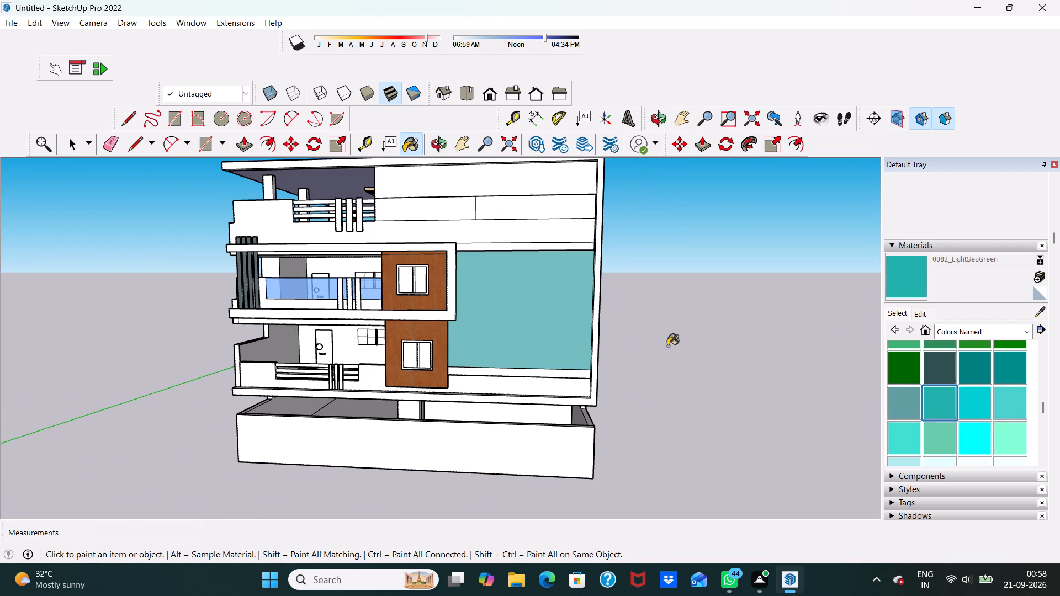
left_click(561, 338)
scroll(526, 350, "up", 2)
scroll(519, 346, "down", 4)
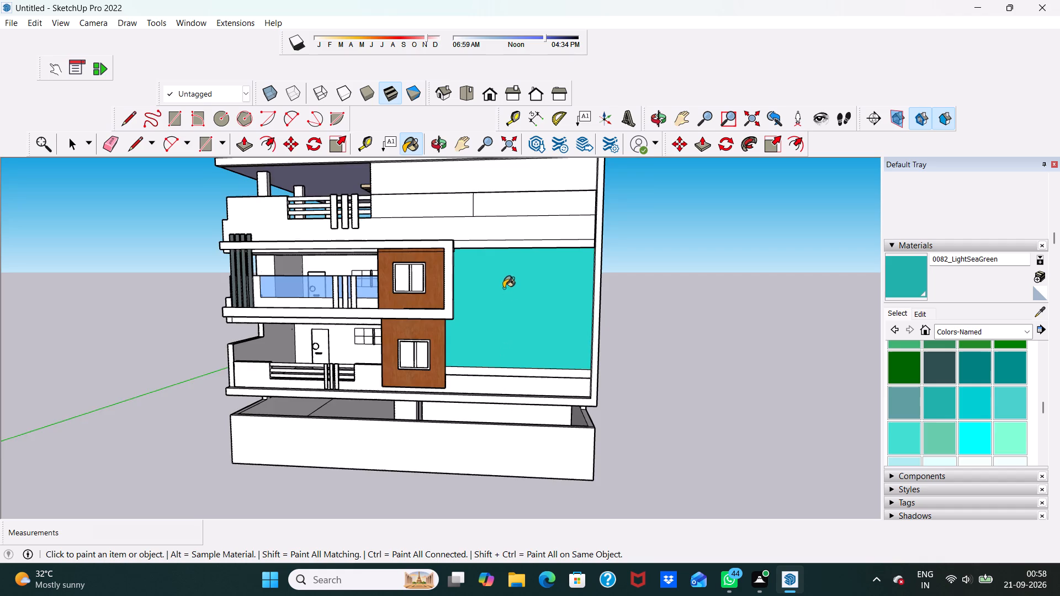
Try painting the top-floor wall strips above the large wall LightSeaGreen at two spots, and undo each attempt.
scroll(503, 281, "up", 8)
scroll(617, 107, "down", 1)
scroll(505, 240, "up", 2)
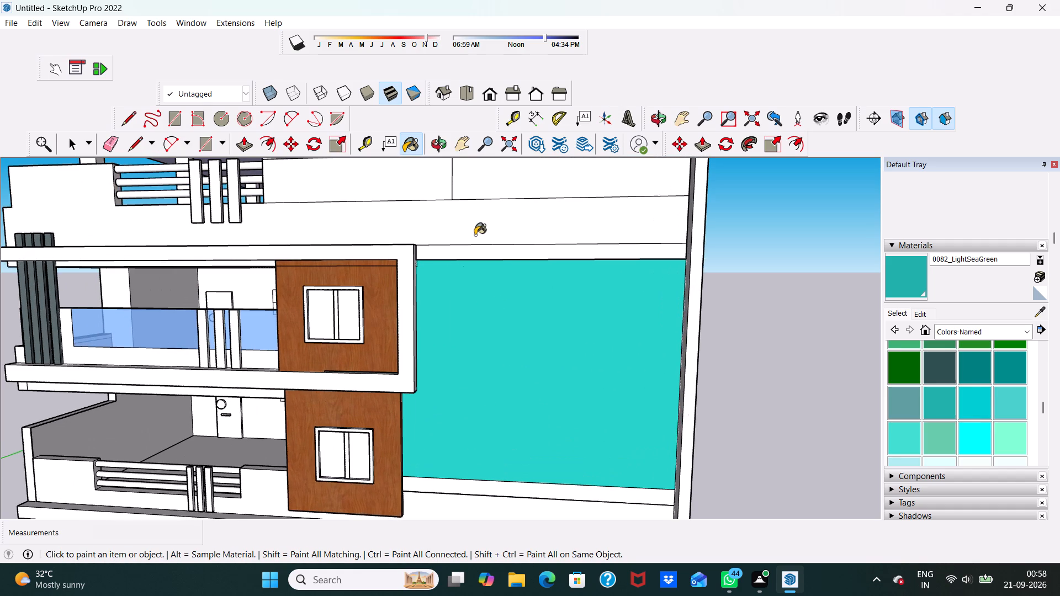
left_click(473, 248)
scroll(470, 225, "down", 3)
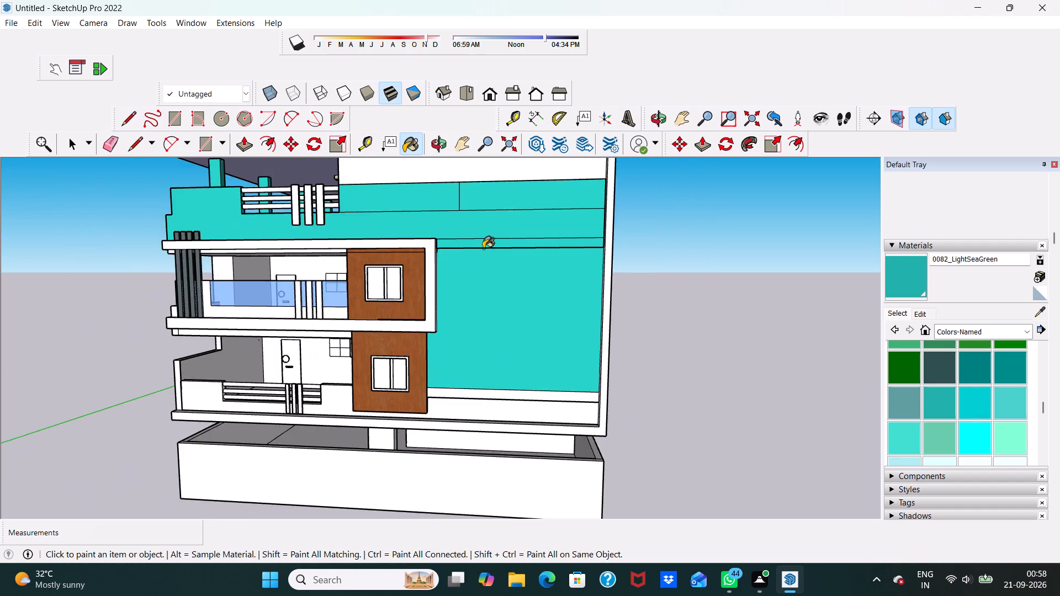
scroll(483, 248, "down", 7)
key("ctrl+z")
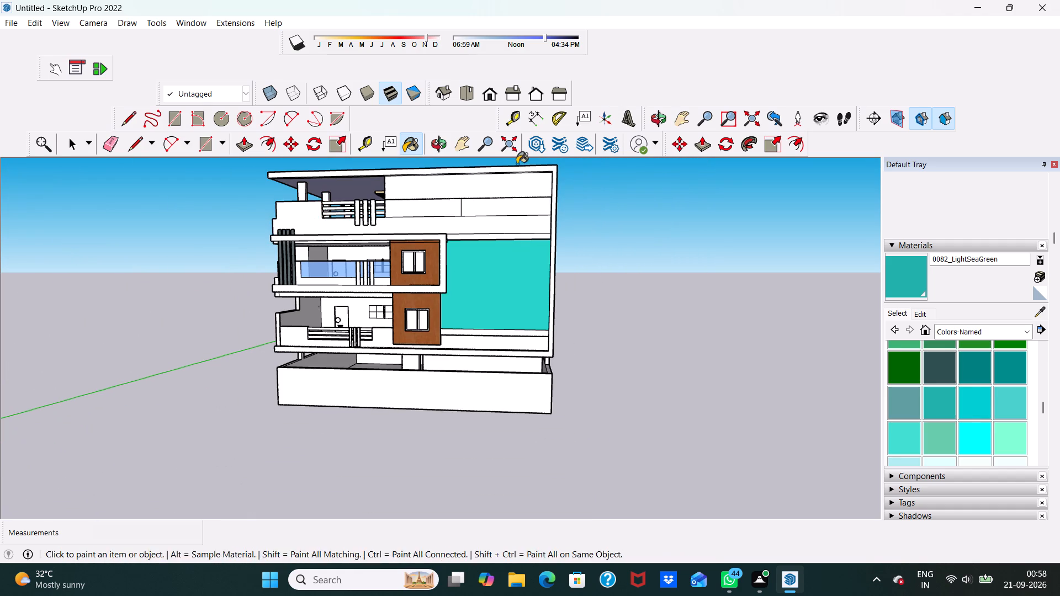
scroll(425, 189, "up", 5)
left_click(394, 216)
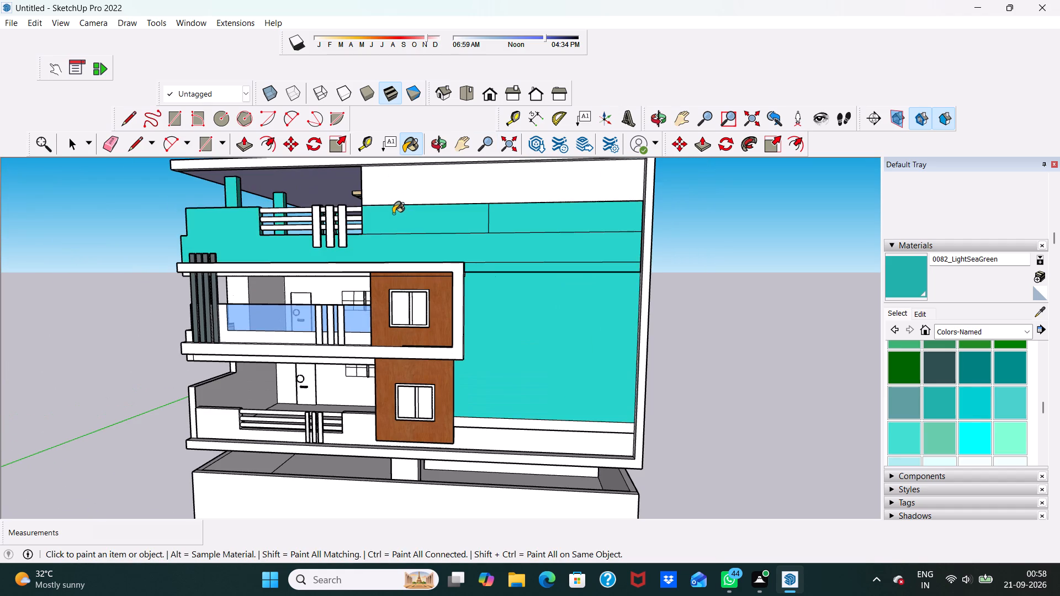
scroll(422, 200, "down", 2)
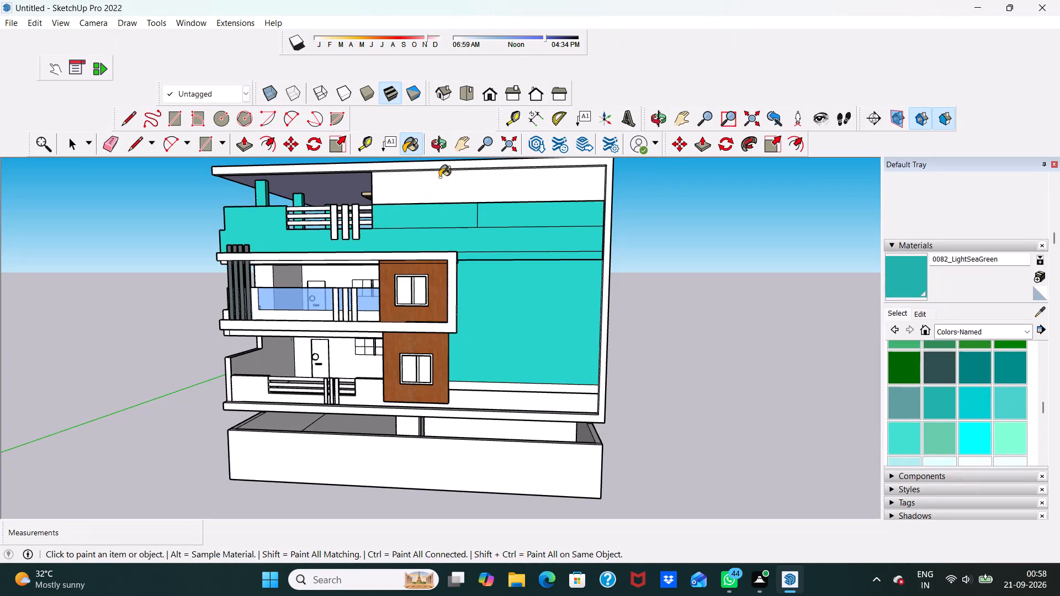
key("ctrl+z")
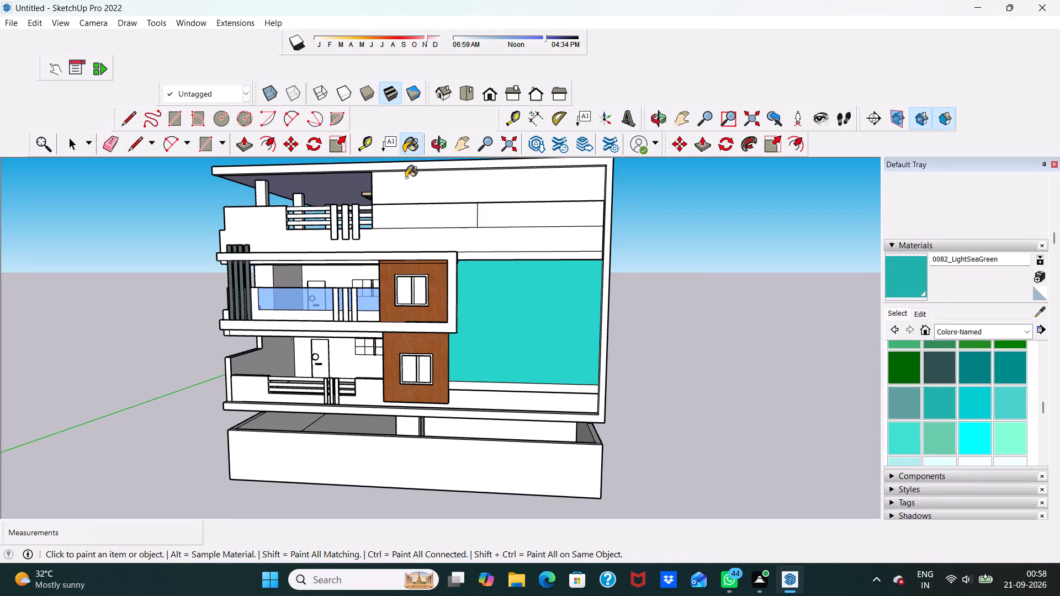
Paint the uppermost strip of the top-floor wall, just under the roof slab, with LightSeaGreen.
left_click(406, 178)
key("space")
Draw a 3' line from the wall's terrace-side corner down to the balcony slab, separating the terrace parapet from the top-floor wall.
scroll(397, 150, "up", 5)
scroll(397, 150, "down", 3)
scroll(420, 178, "up", 7)
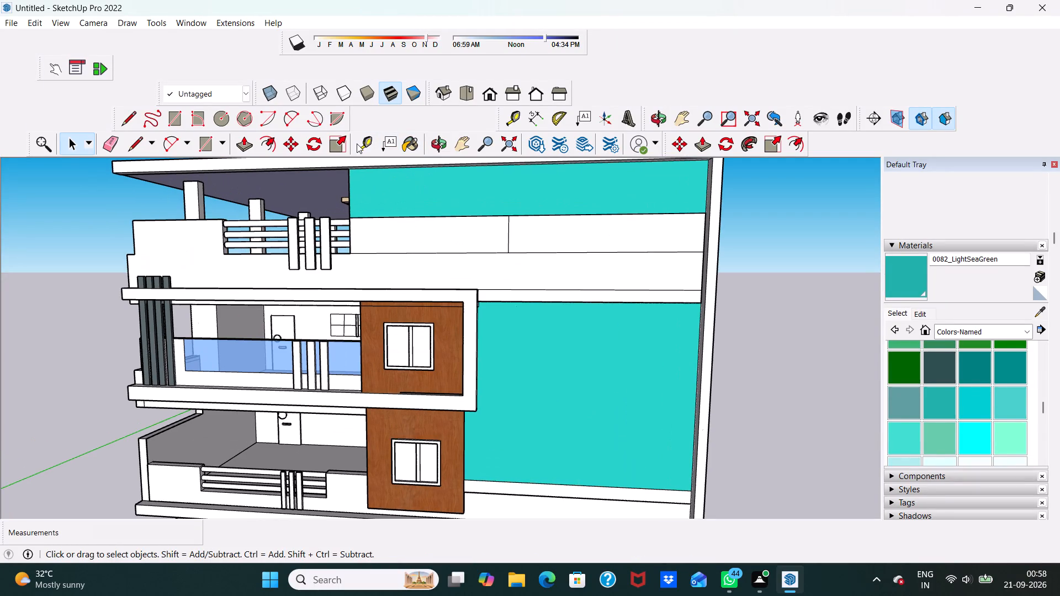
left_click(131, 141)
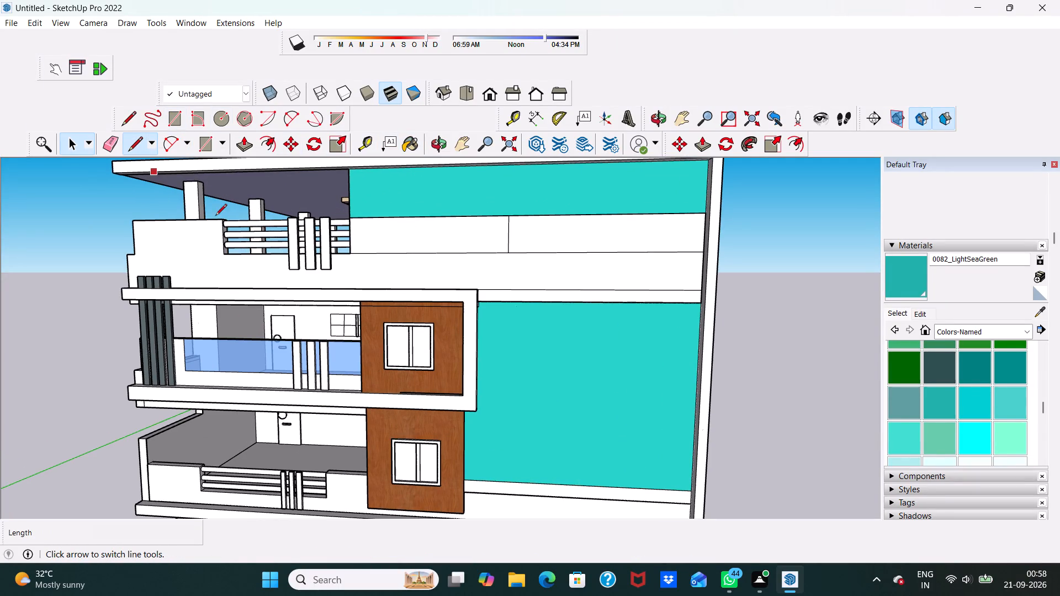
scroll(413, 320, "down", 1)
left_click(357, 256)
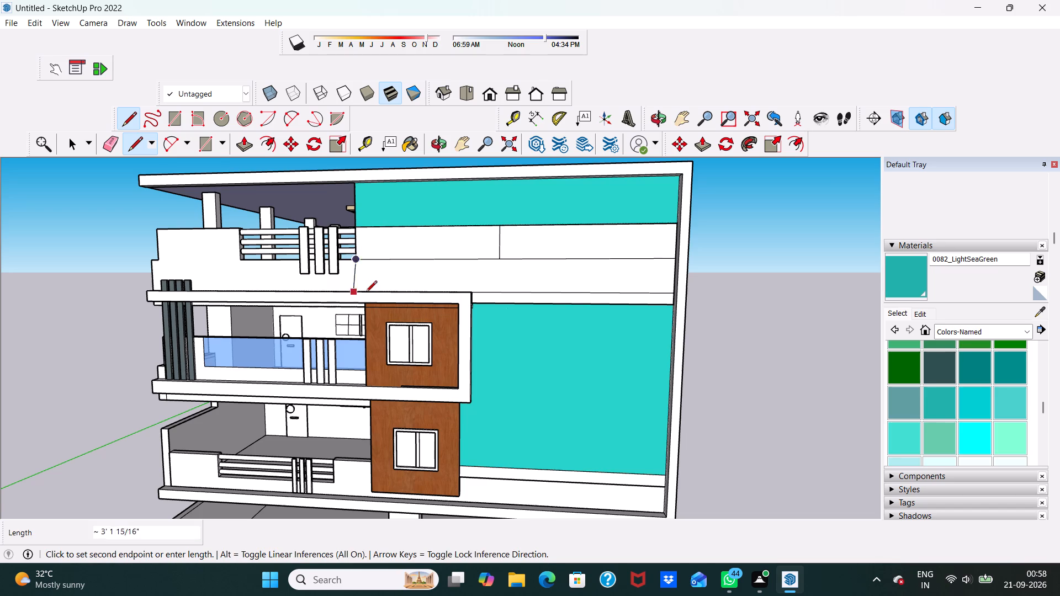
scroll(368, 292, "up", 11)
middle_click_drag(361, 281, 353, 321)
scroll(353, 314, "up", 4)
left_click(321, 316)
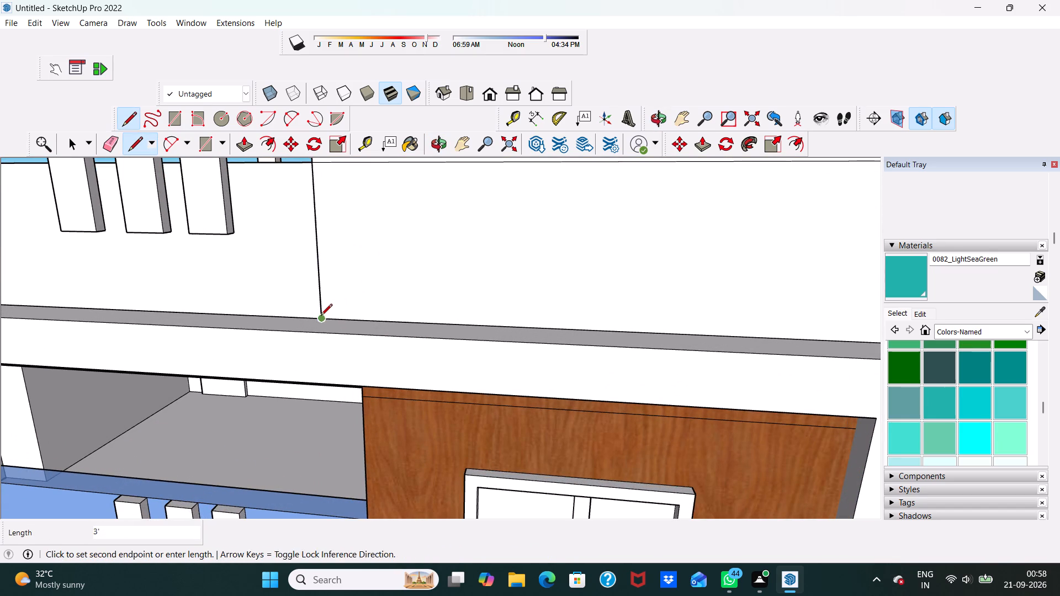
scroll(381, 275, "down", 4)
key("space")
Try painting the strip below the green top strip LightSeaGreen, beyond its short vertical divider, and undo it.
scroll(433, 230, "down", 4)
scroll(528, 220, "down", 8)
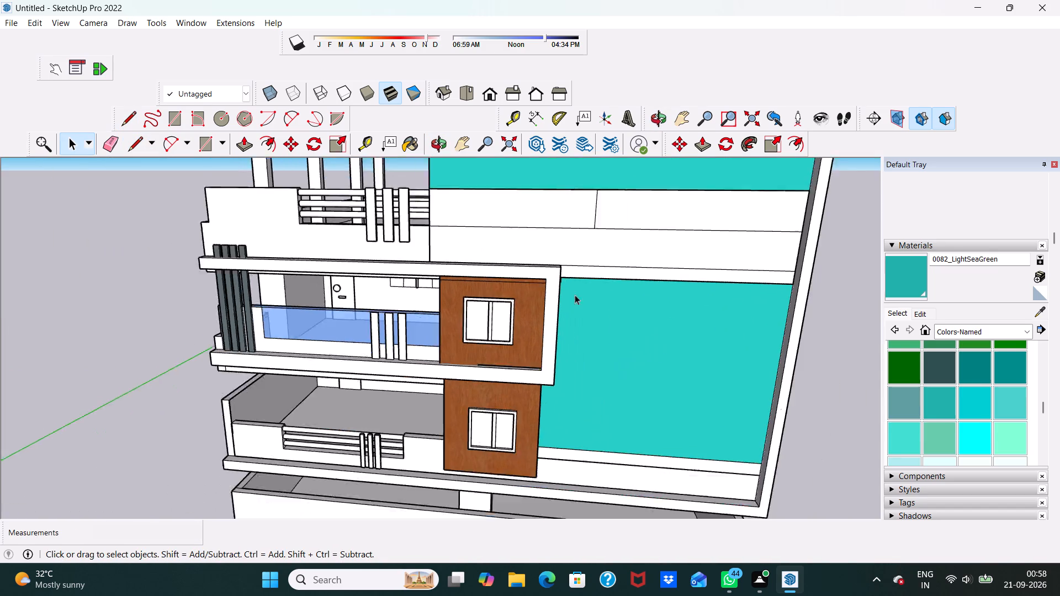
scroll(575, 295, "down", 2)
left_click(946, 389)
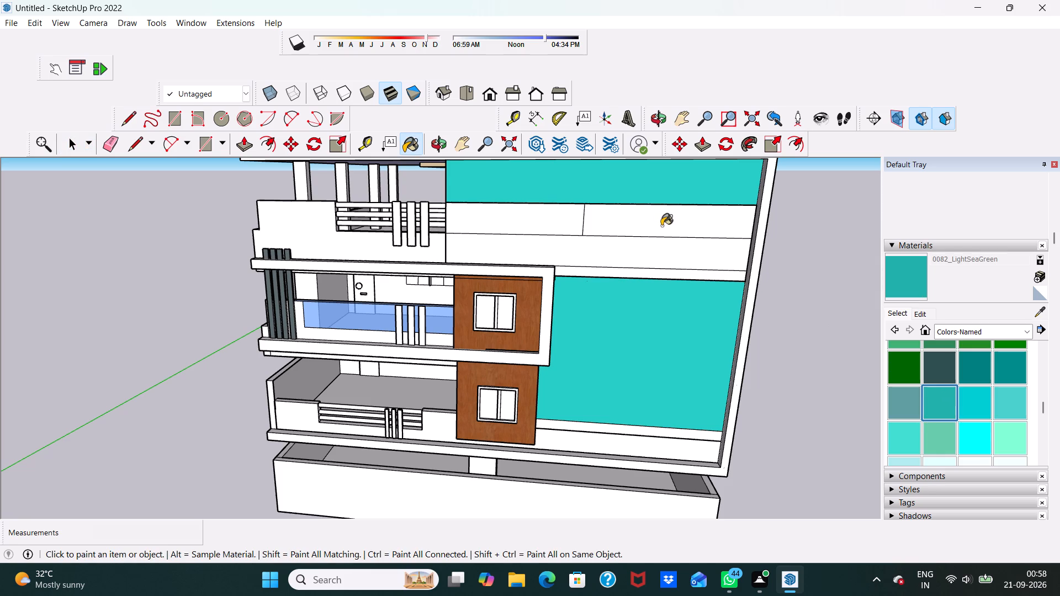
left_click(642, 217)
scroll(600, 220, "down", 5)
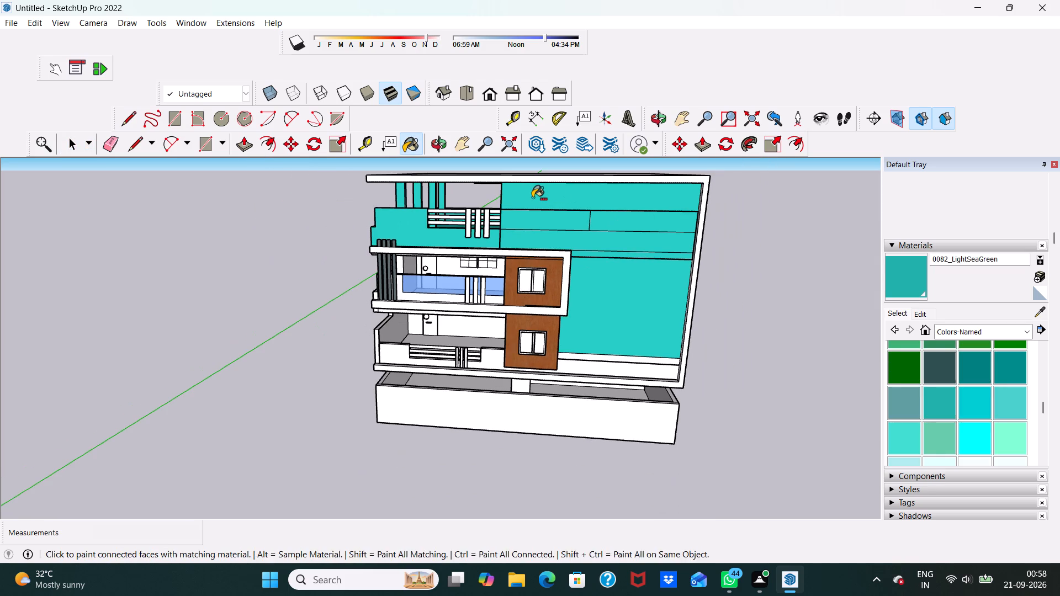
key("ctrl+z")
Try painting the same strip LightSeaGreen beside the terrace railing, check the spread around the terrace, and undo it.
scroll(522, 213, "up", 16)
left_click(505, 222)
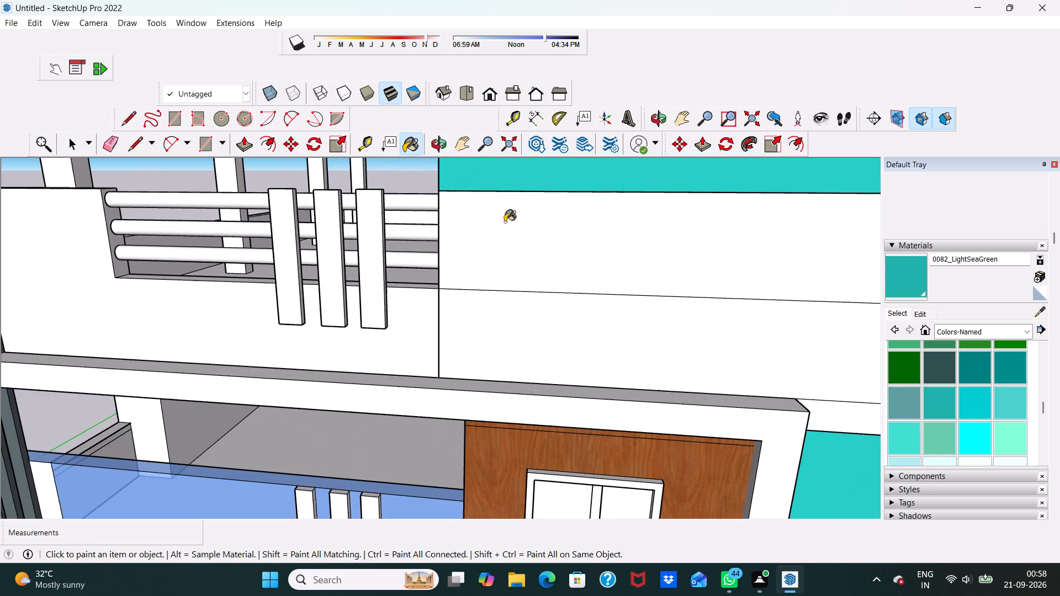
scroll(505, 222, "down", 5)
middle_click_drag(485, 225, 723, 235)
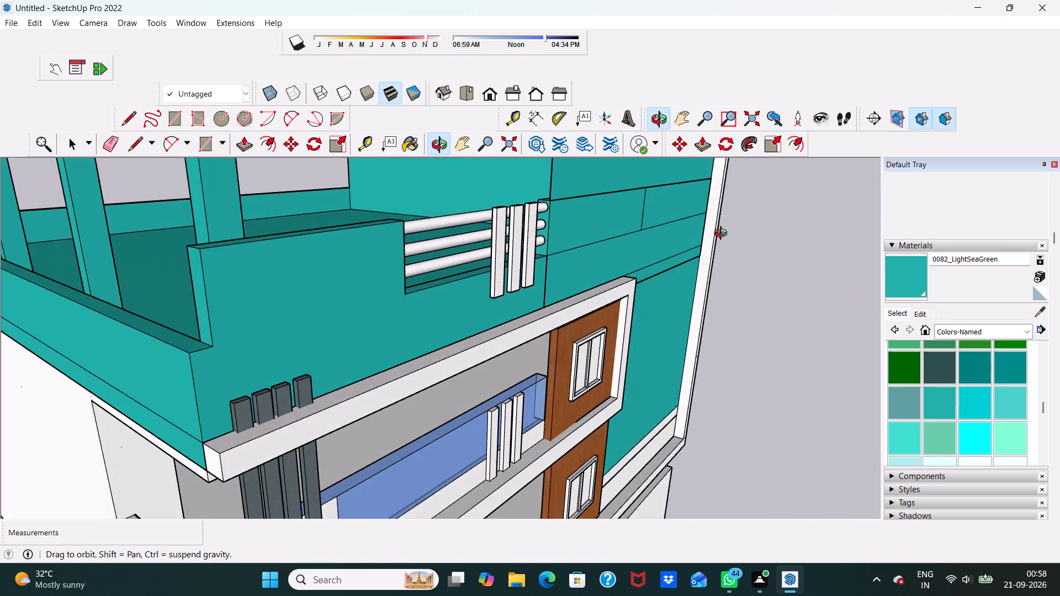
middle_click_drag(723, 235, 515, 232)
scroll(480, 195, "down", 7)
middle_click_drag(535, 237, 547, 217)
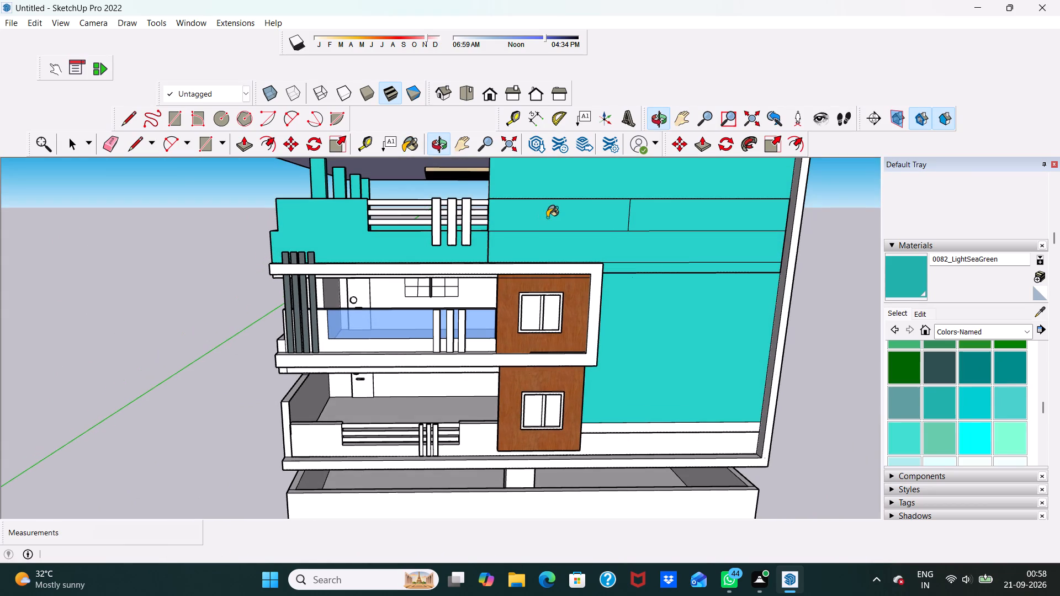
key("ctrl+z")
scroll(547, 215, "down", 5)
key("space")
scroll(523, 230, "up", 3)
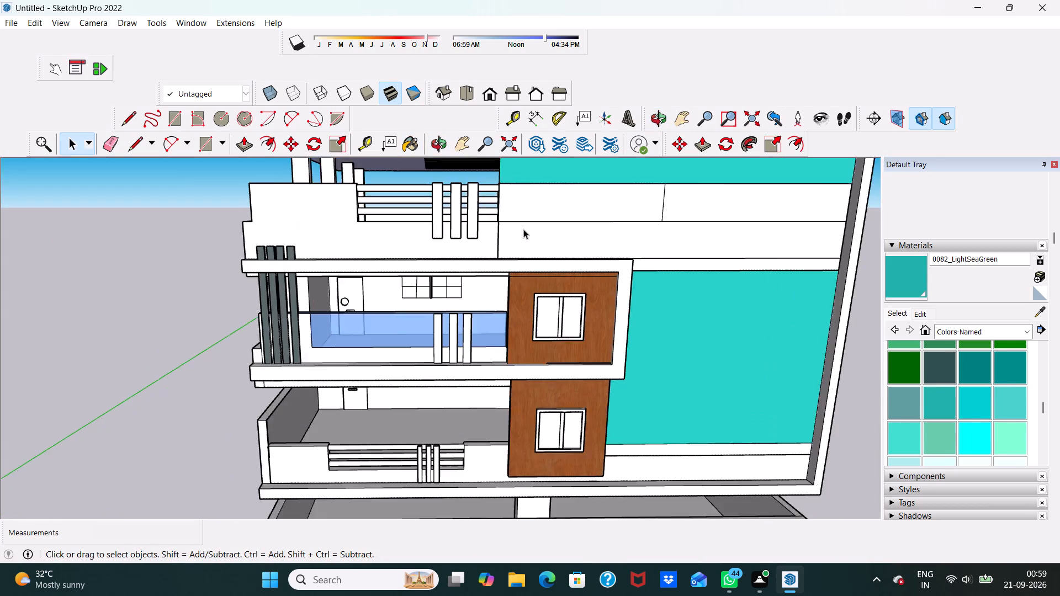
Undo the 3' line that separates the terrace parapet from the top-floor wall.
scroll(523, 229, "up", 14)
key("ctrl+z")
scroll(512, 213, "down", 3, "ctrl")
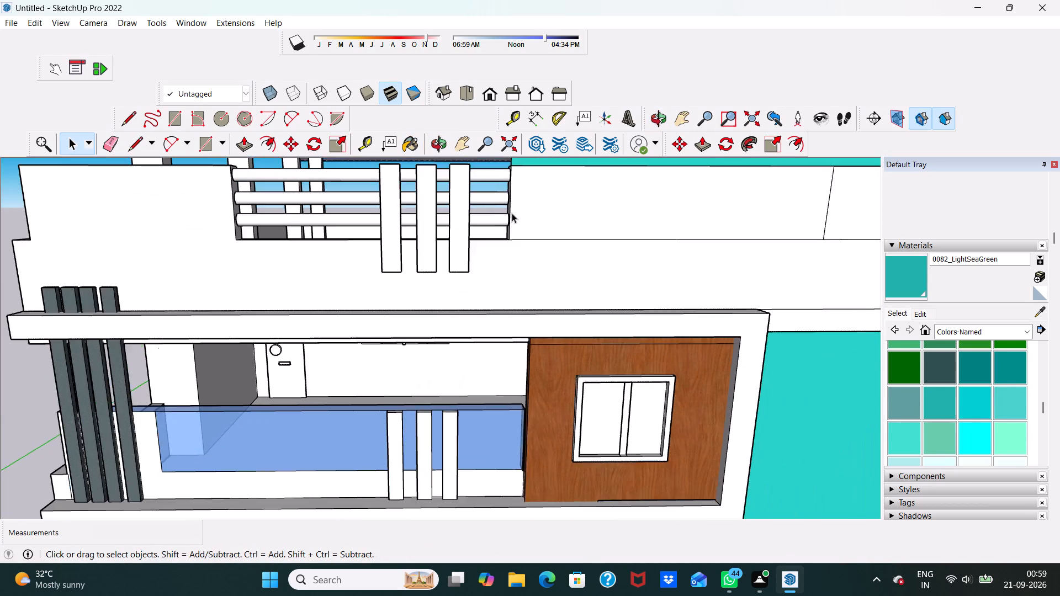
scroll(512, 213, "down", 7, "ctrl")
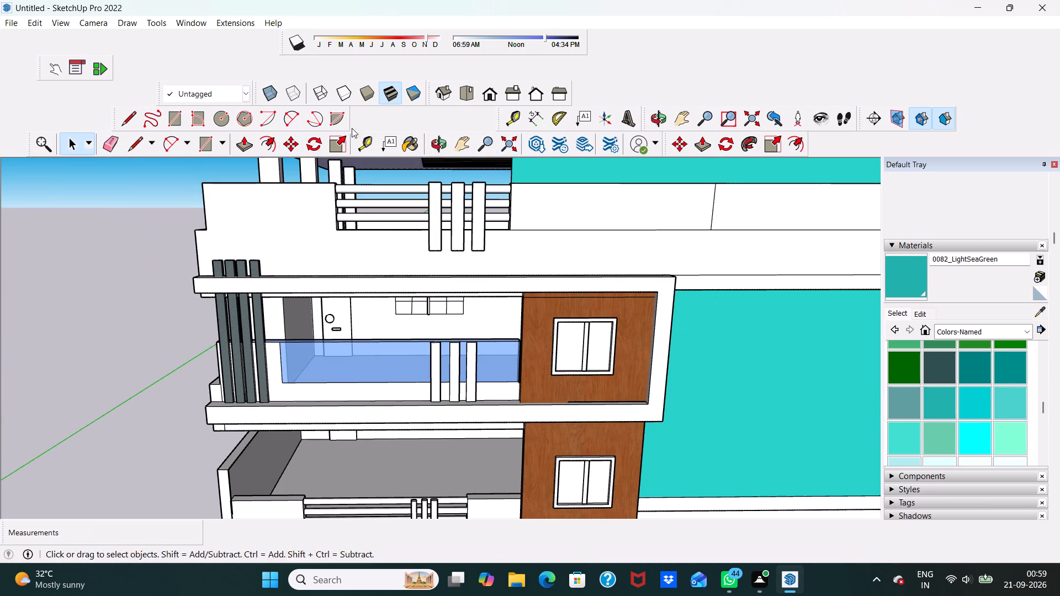
Draw a rectangle about 28' 8" by 6' over the top-floor wall, from the green strip's lower terrace-side corner to the far slab-level corner.
left_click_drag(170, 111, 189, 123)
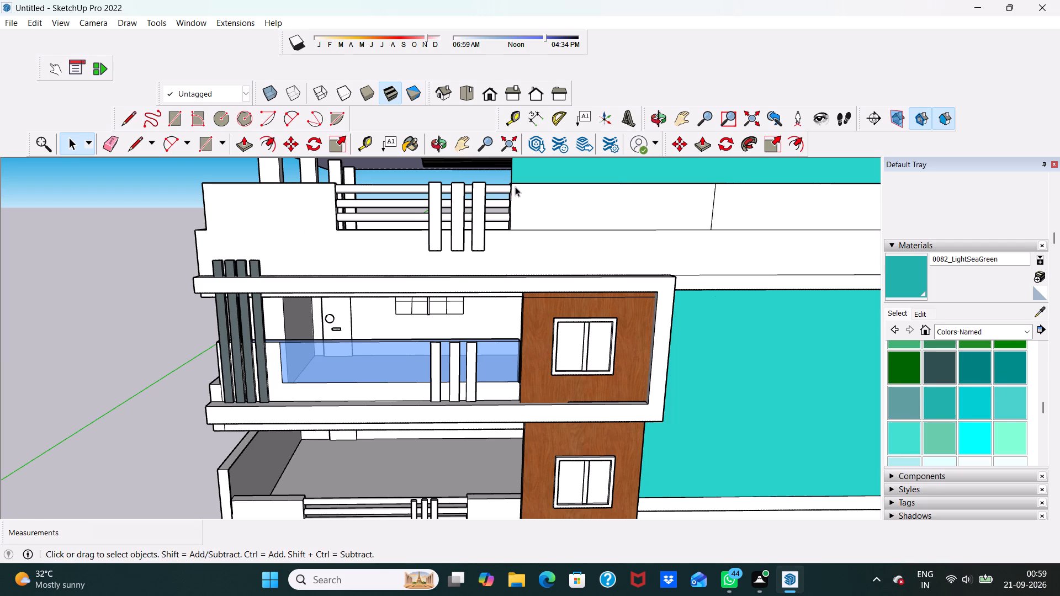
left_click(174, 120)
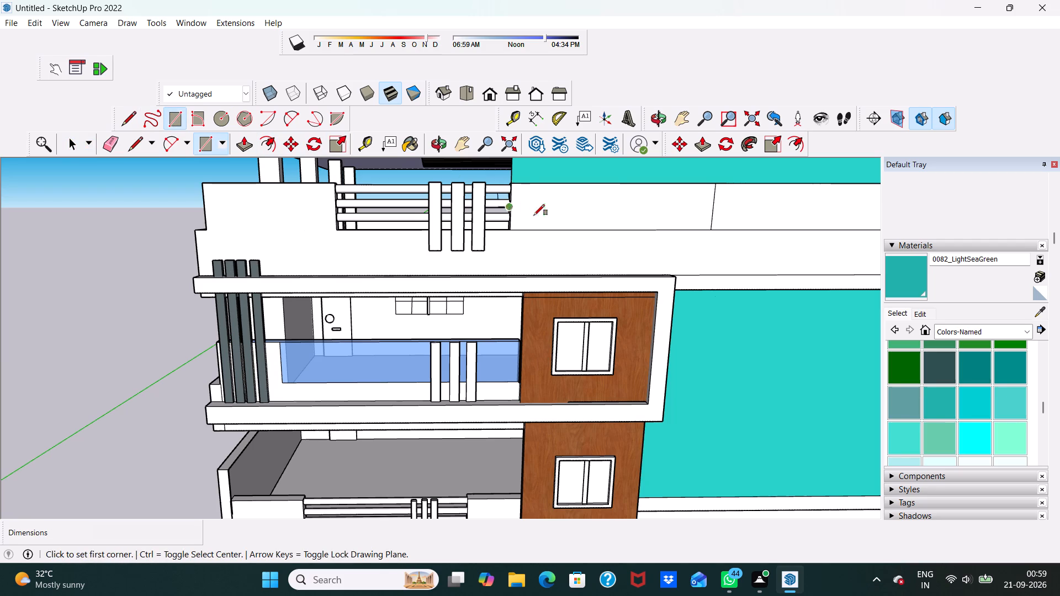
left_click(512, 185)
scroll(553, 219, "down", 5)
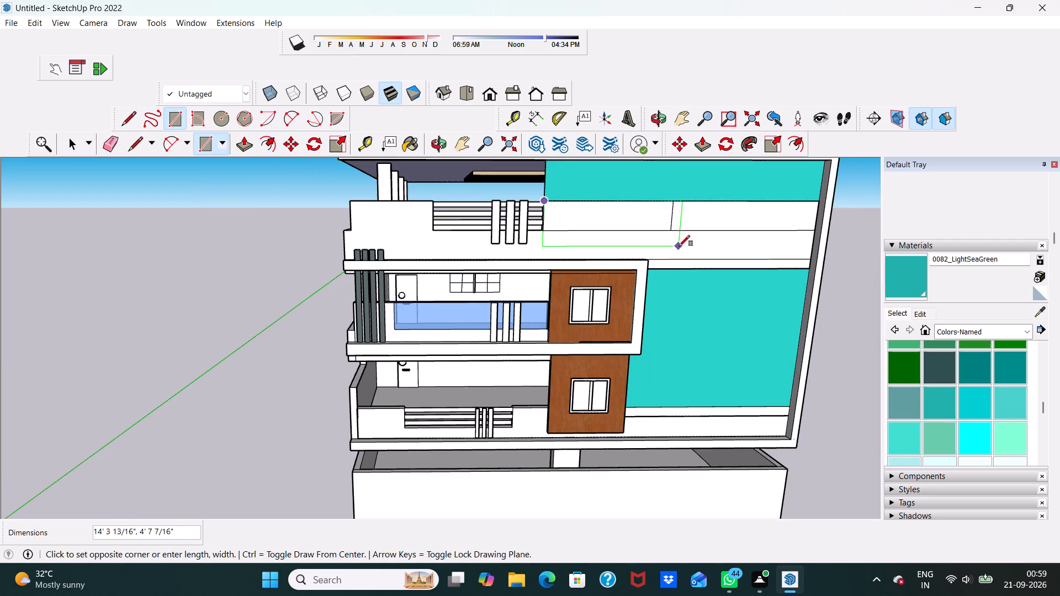
scroll(702, 253, "up", 5)
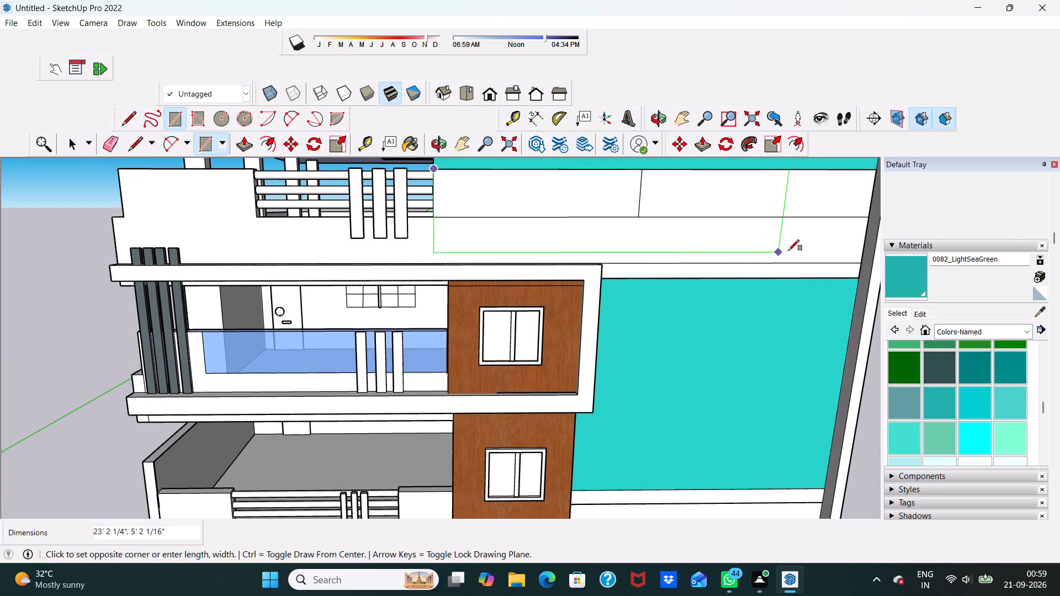
left_click(863, 262)
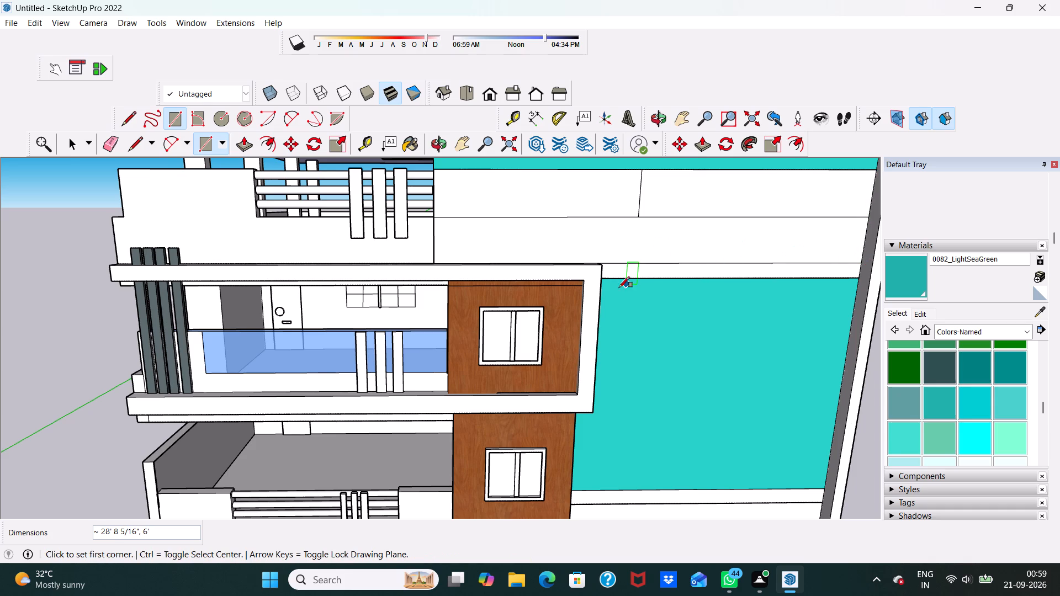
key("space")
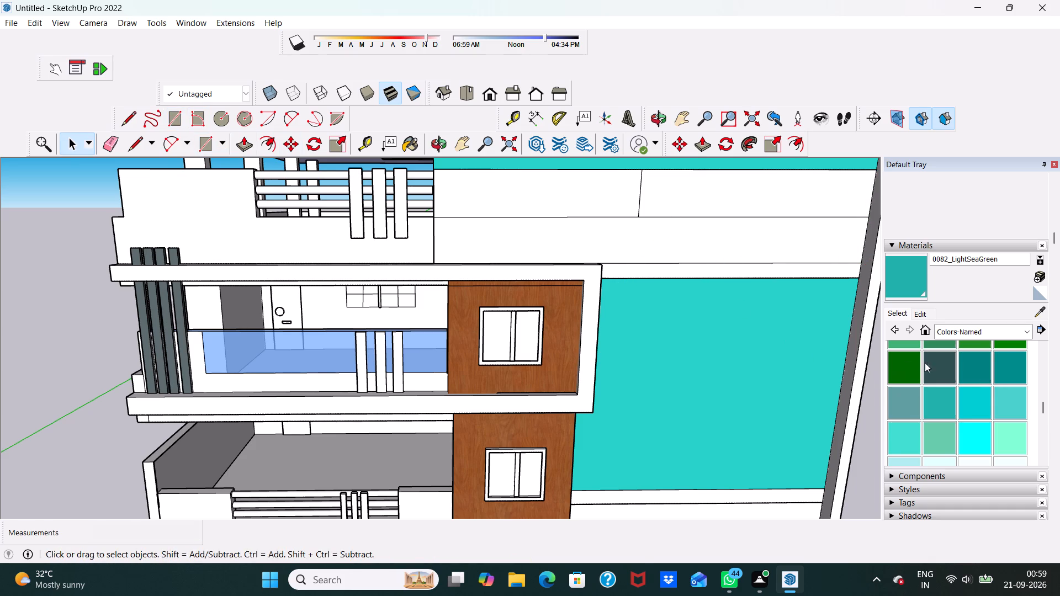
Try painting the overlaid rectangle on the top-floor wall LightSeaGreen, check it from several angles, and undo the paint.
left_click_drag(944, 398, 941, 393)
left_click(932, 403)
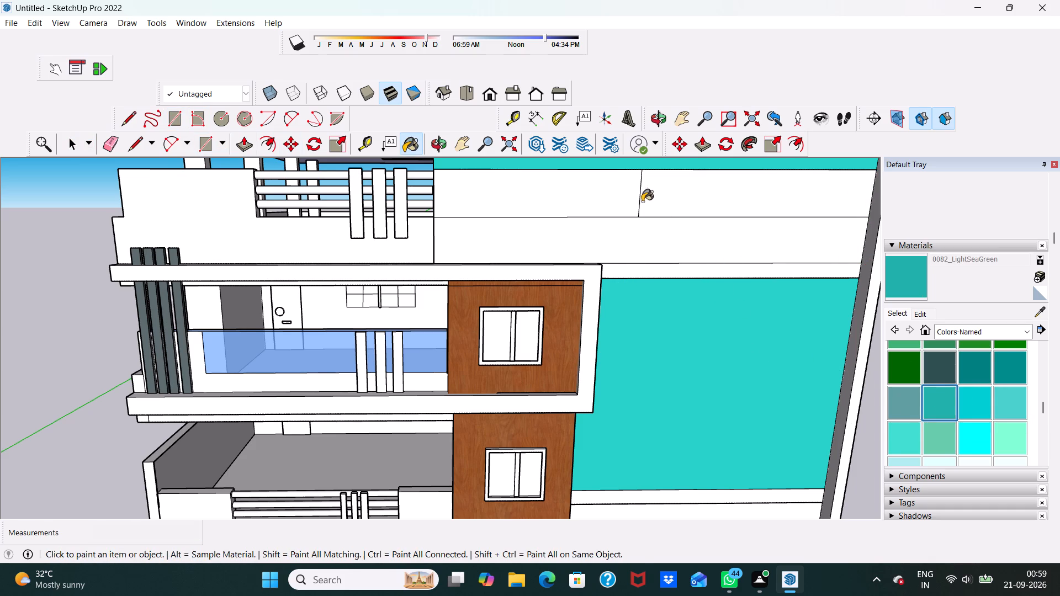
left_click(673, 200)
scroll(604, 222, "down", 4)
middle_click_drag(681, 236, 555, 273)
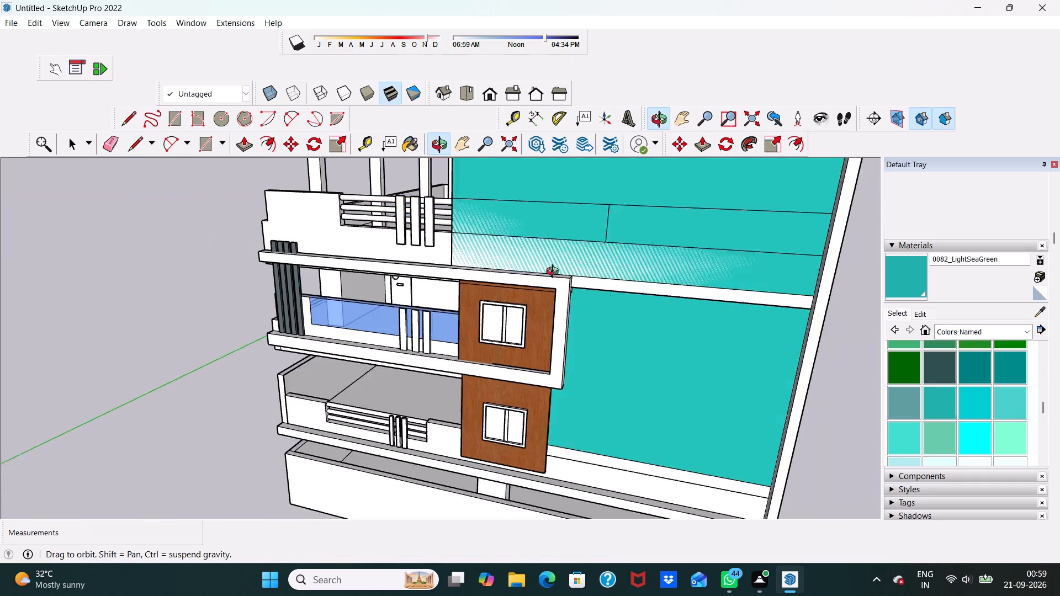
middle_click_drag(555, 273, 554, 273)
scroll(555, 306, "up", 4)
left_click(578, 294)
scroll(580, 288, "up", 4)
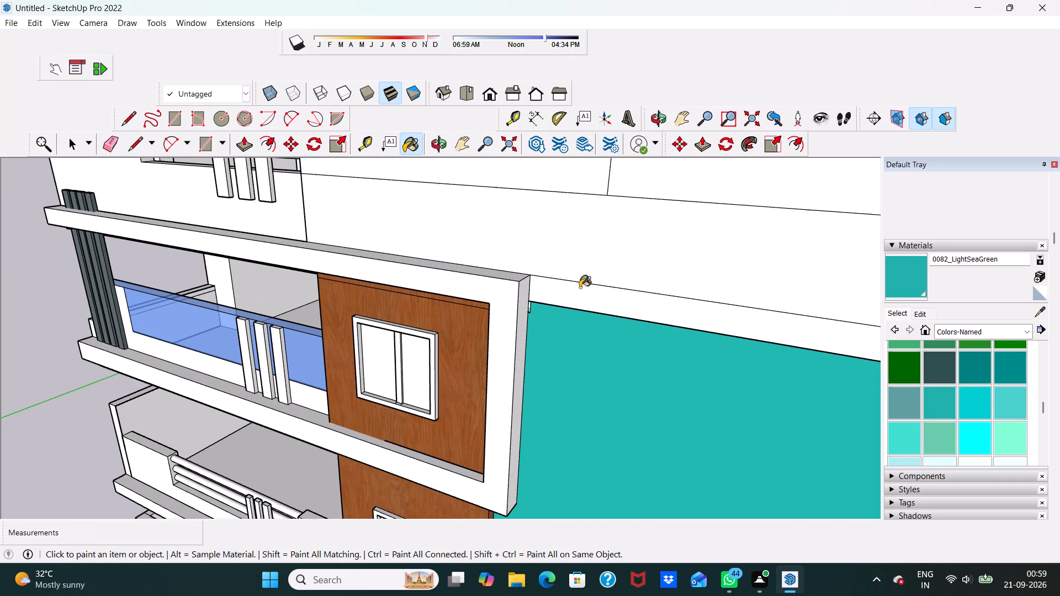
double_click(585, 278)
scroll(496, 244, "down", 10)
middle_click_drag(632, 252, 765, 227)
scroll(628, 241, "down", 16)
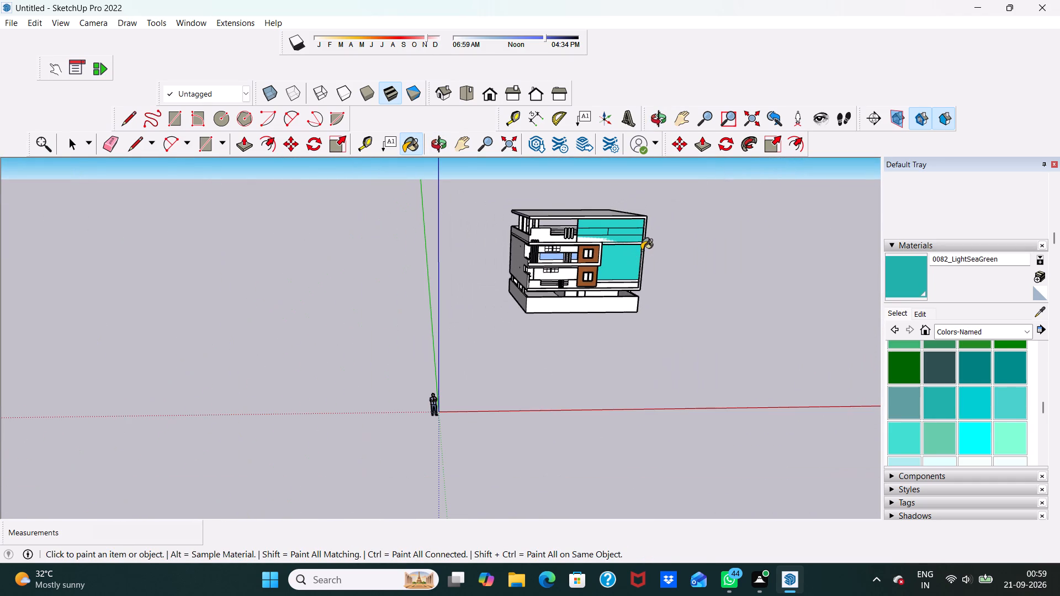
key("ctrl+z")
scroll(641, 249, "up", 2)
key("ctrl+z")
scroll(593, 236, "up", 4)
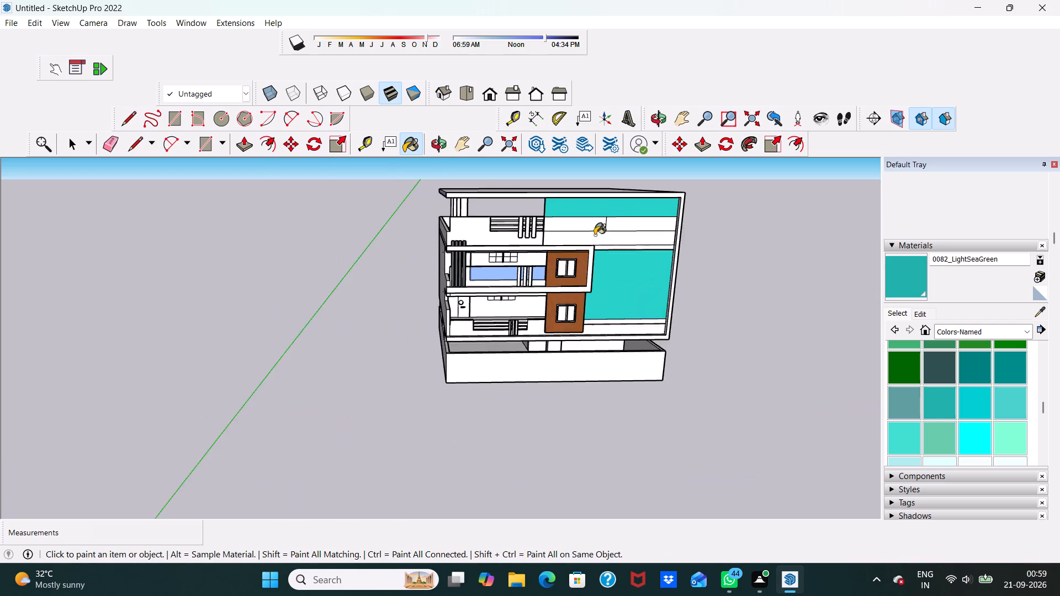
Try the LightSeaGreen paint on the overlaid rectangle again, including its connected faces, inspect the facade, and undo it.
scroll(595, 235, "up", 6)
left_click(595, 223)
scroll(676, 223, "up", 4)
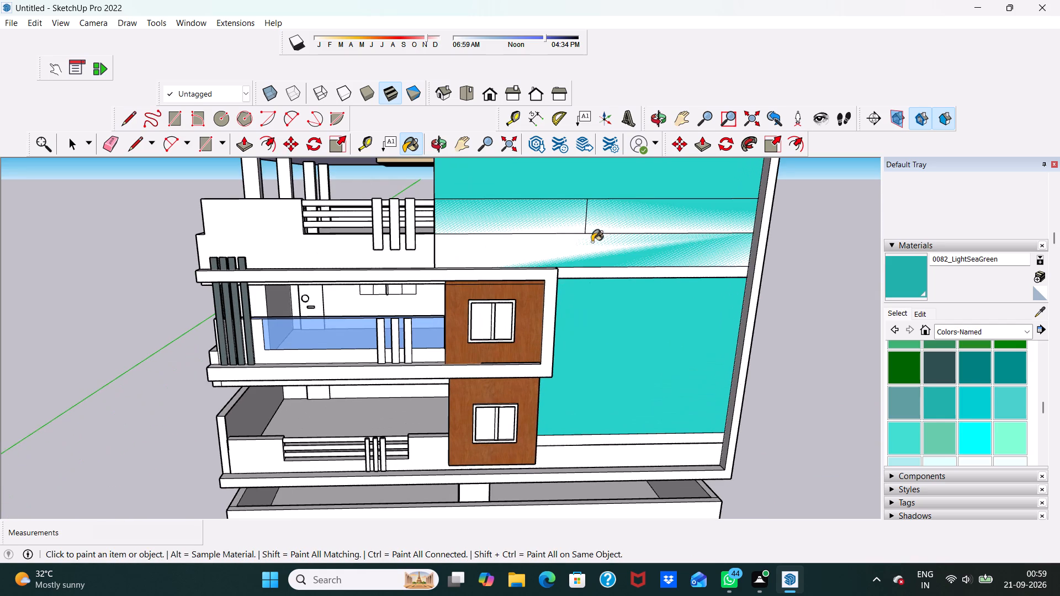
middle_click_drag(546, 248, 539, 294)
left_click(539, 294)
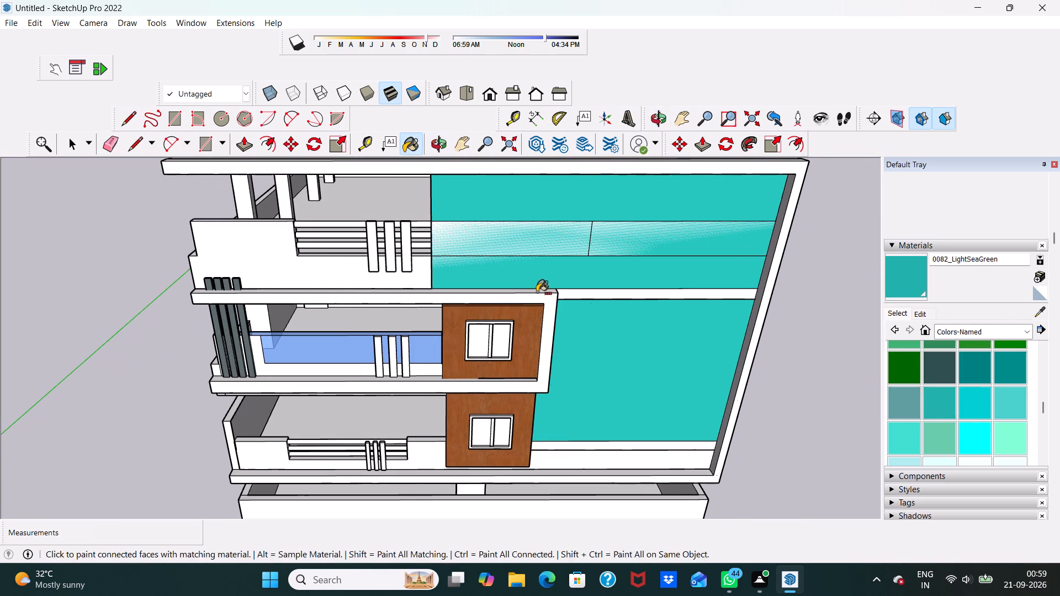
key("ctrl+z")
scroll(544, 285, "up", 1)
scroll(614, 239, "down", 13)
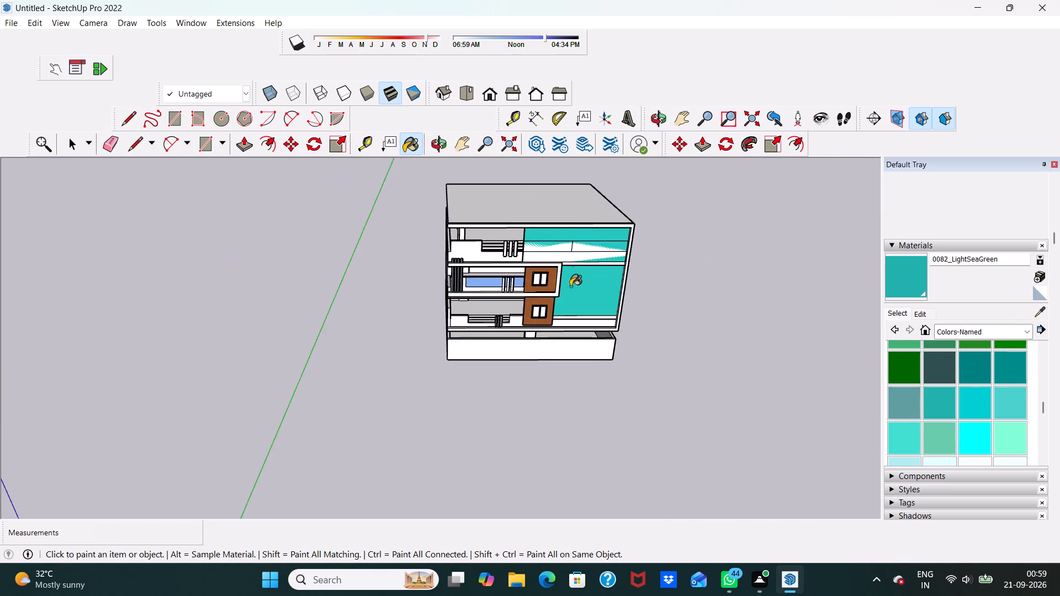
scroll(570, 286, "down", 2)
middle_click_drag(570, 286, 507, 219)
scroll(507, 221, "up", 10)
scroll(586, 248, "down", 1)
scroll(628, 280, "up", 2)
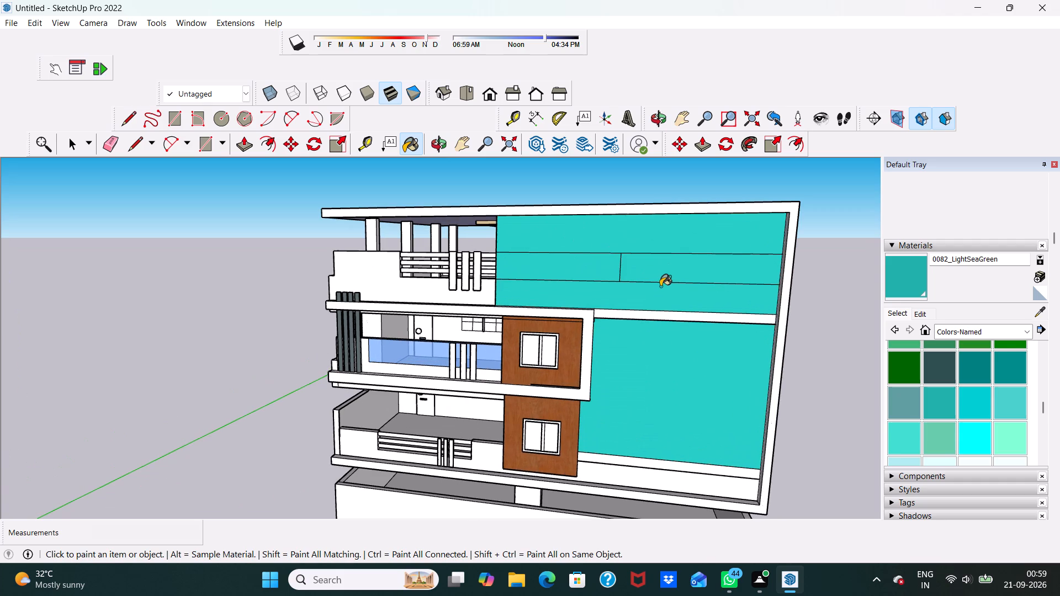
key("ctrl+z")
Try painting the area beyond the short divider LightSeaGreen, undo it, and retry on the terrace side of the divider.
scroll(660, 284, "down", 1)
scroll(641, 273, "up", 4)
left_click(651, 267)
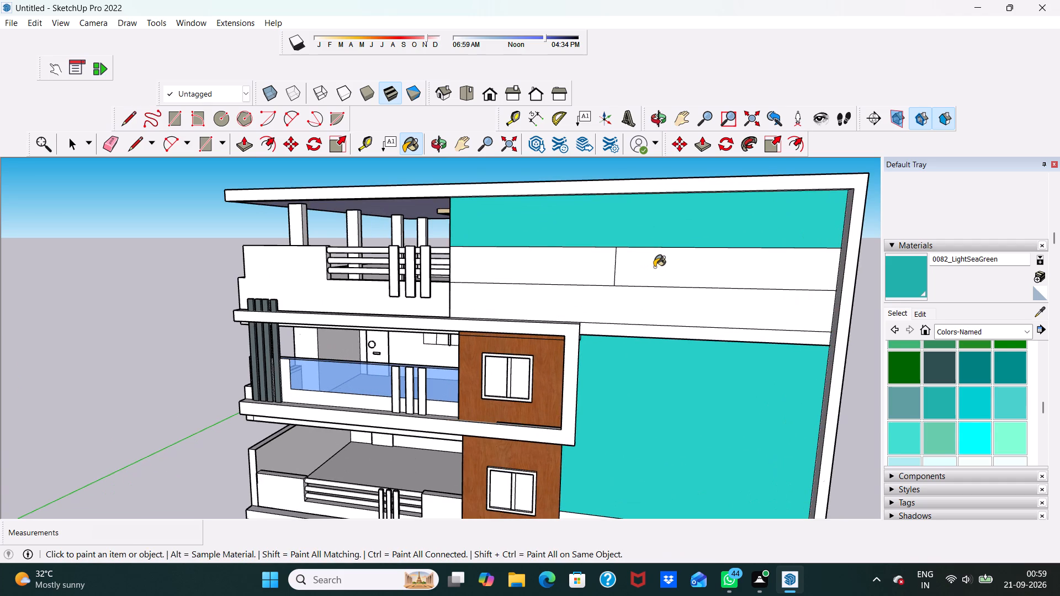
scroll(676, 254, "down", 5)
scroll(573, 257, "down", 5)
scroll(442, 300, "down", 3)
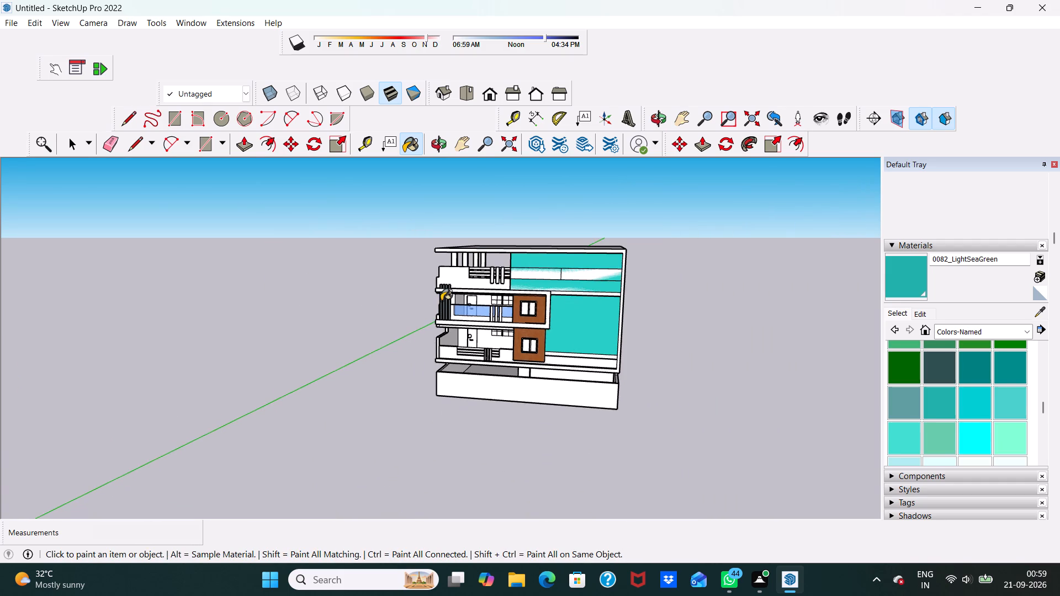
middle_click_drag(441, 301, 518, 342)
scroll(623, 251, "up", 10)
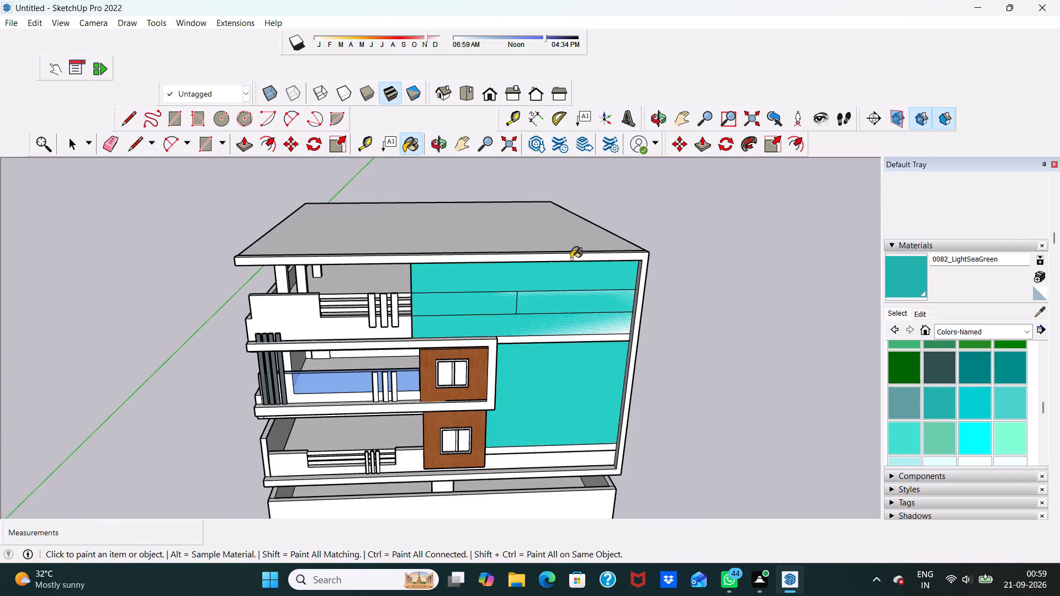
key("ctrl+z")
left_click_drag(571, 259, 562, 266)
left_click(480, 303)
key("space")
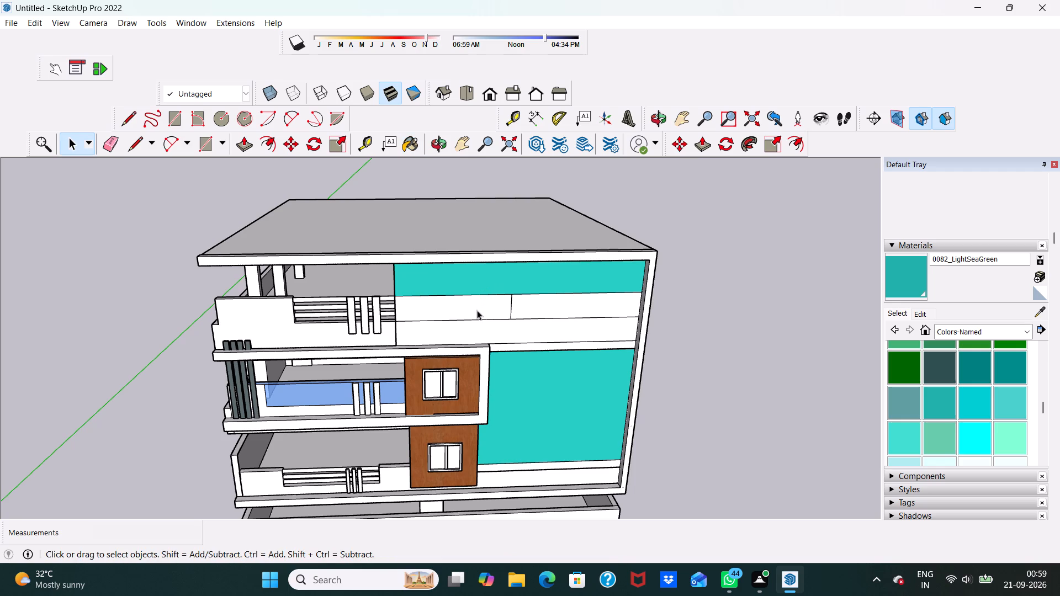
Delete the rectangle face overlaid on the top-floor wall, keeping its edges.
left_click(477, 310)
key("Delete")
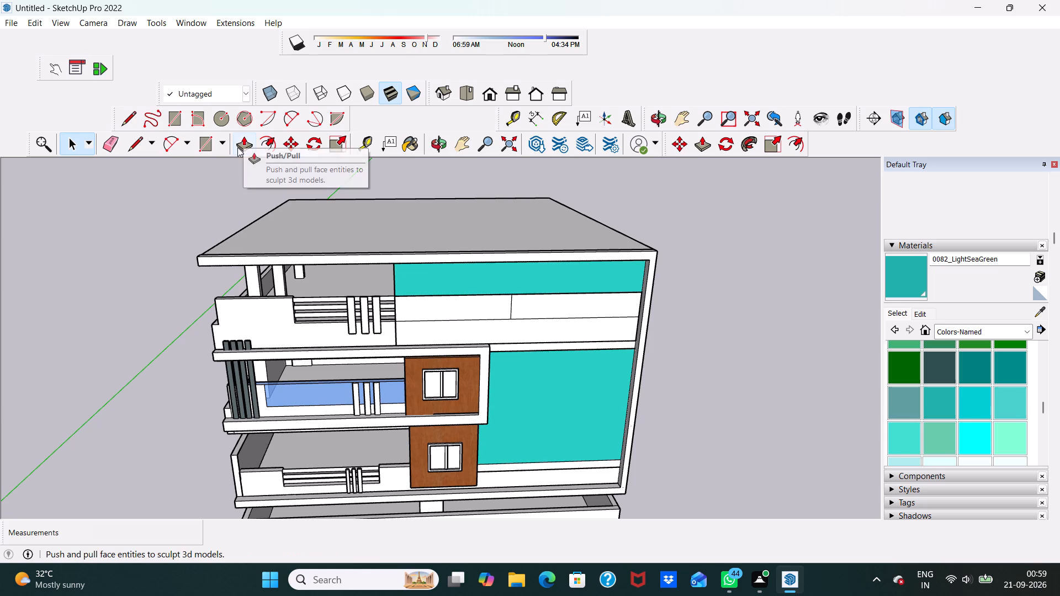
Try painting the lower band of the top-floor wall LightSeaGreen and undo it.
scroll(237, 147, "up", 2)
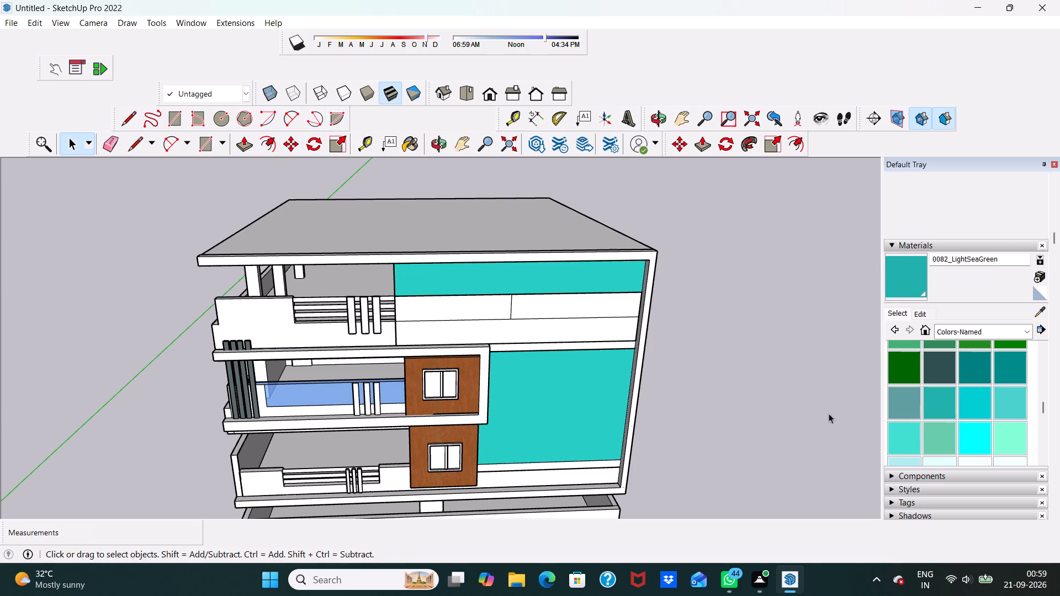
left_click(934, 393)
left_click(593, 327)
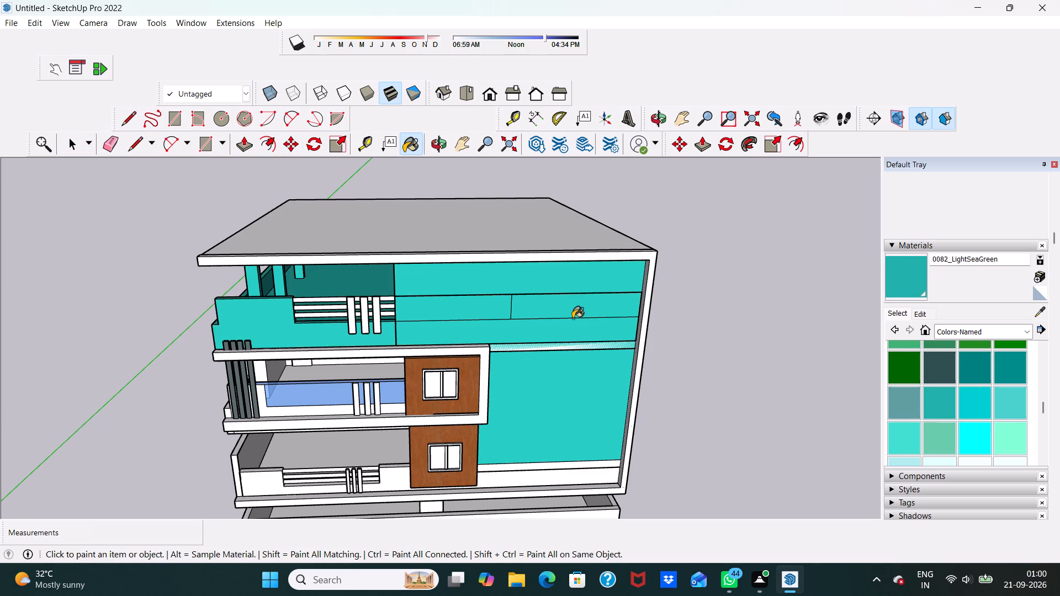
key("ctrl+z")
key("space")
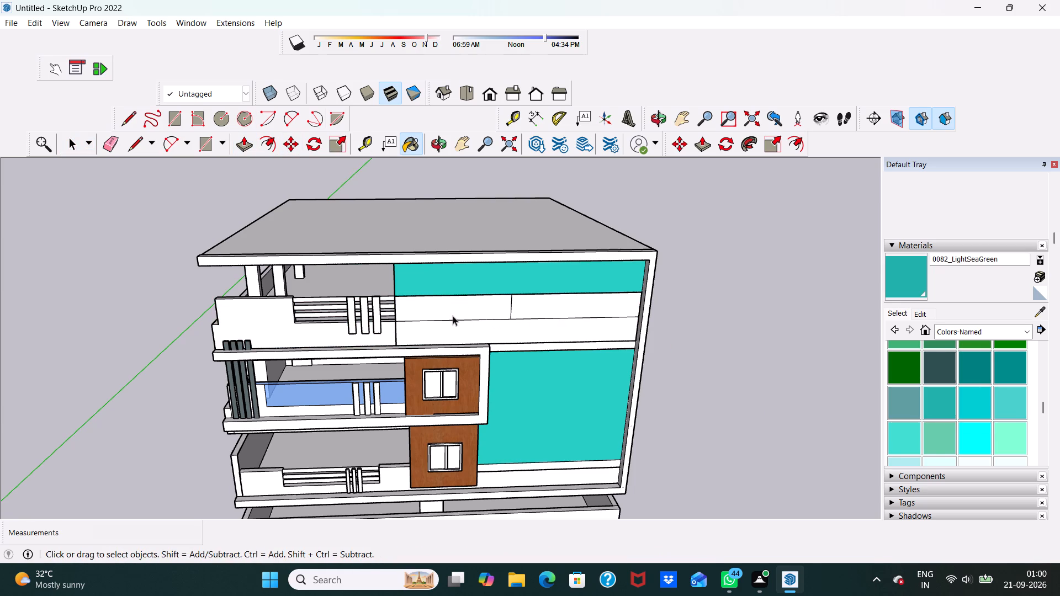
Open the top-floor group, close it, and examine which wall and terrace parts are selected together with the white wall strip.
left_click(451, 308)
triple_click(455, 308)
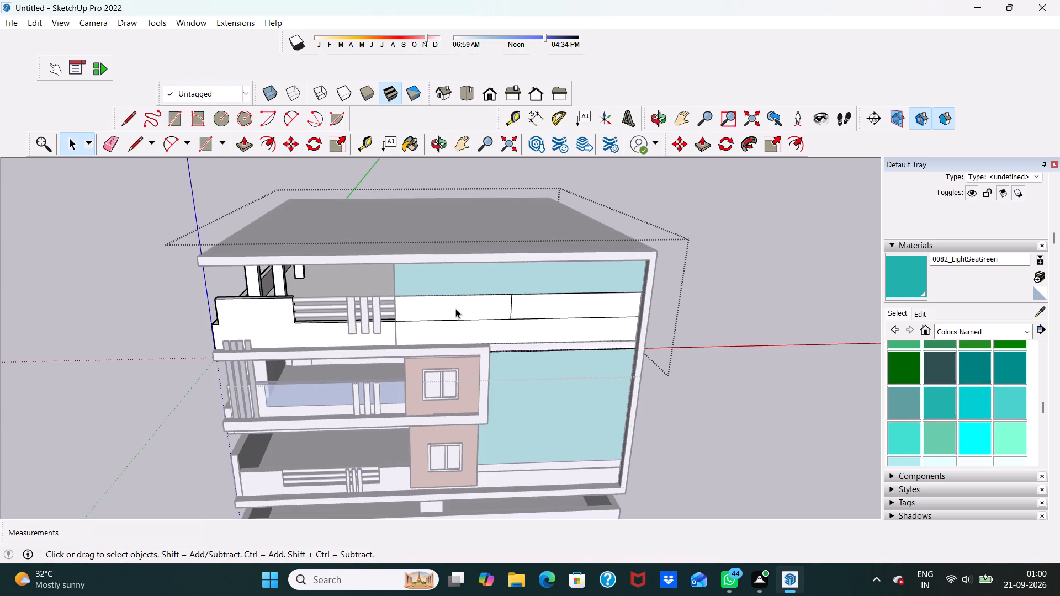
left_click(774, 316)
scroll(486, 269, "down", 2)
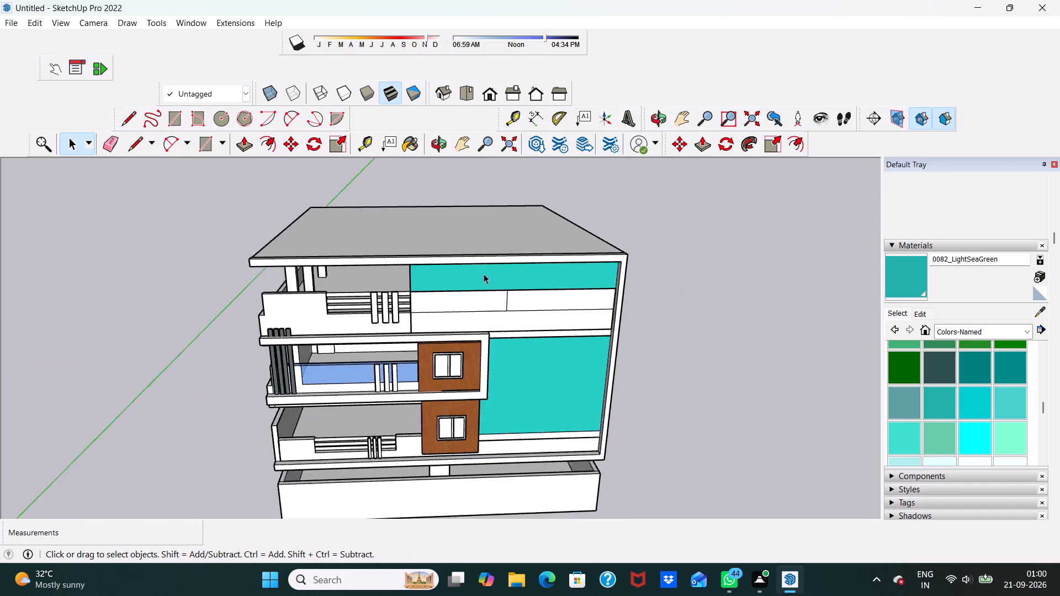
scroll(484, 274, "down", 2)
middle_click_drag(480, 286, 516, 237)
scroll(516, 237, "up", 2)
scroll(516, 237, "down", 1)
scroll(516, 237, "up", 3)
middle_click_drag(464, 318, 335, 360)
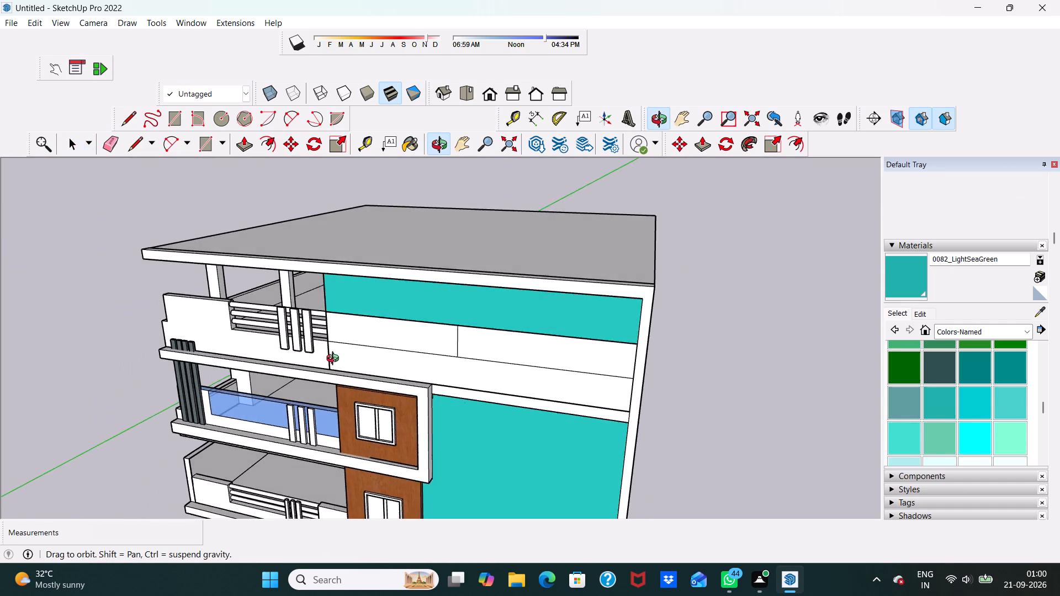
middle_click_drag(335, 360, 351, 350)
scroll(351, 350, "up", 9)
left_click(383, 331)
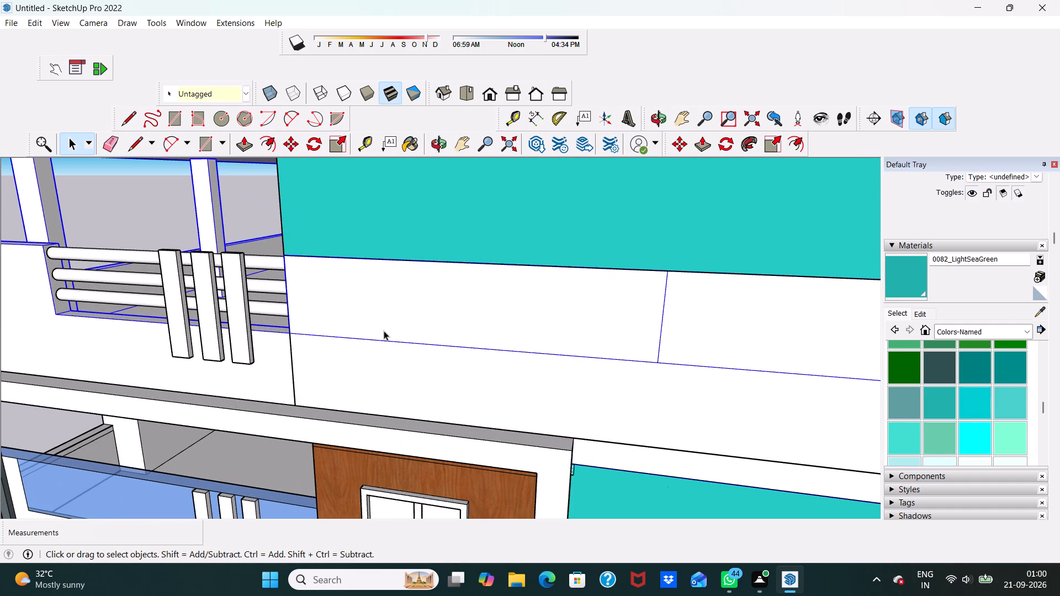
scroll(19, 296, "down", 2)
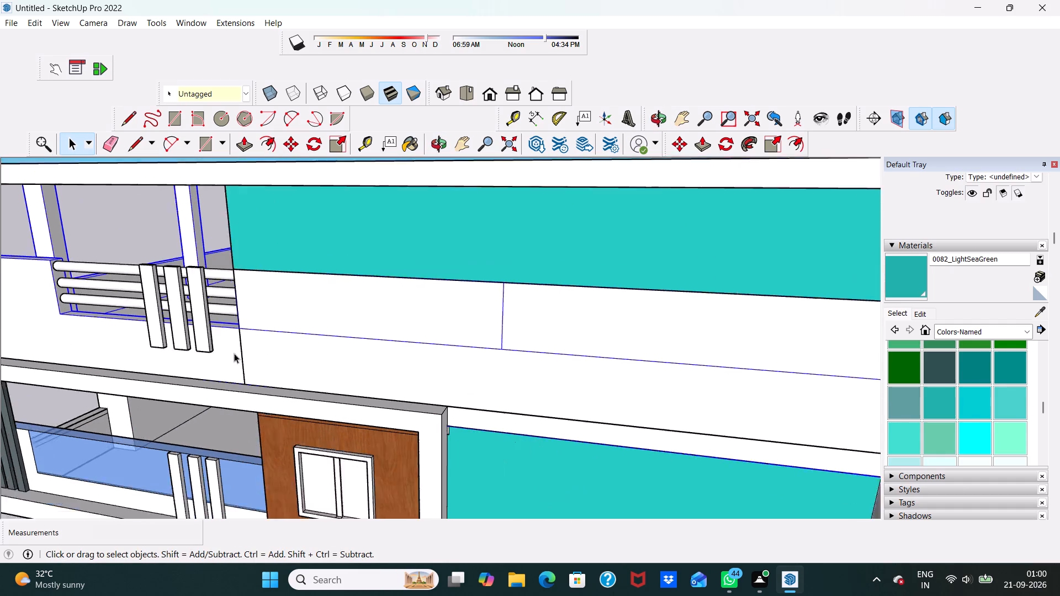
scroll(234, 353, "down", 6)
middle_click_drag(311, 326, 390, 341)
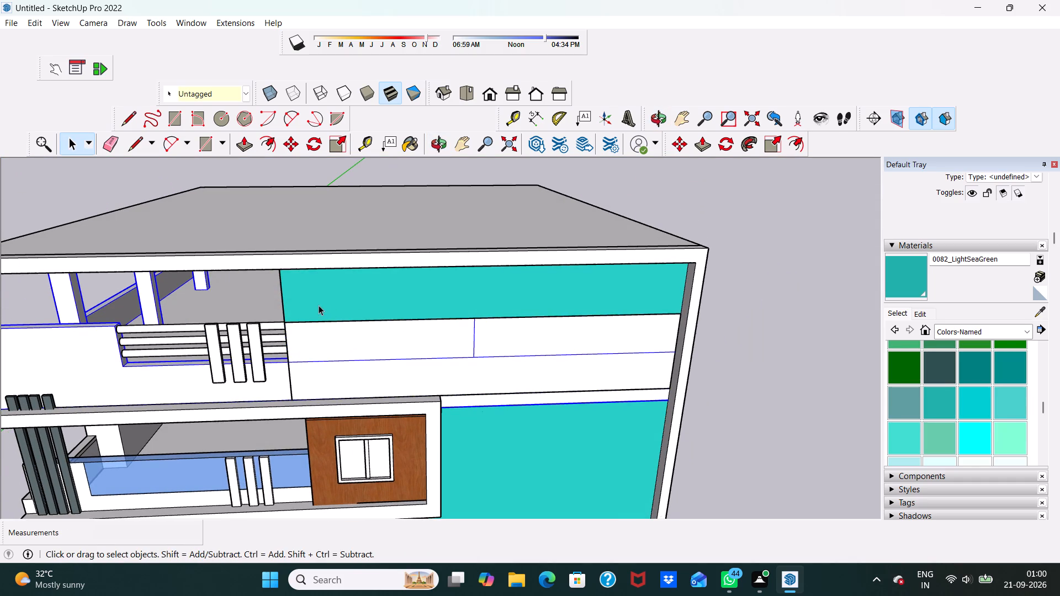
key("space")
left_click_drag(427, 174, 418, 172)
Paint the top-floor wall below the green top strip LightSeaGreen, together with its terrace parapet and columns.
scroll(341, 201, "down", 5)
middle_click_drag(335, 285, 405, 265)
middle_click_drag(374, 270, 271, 267)
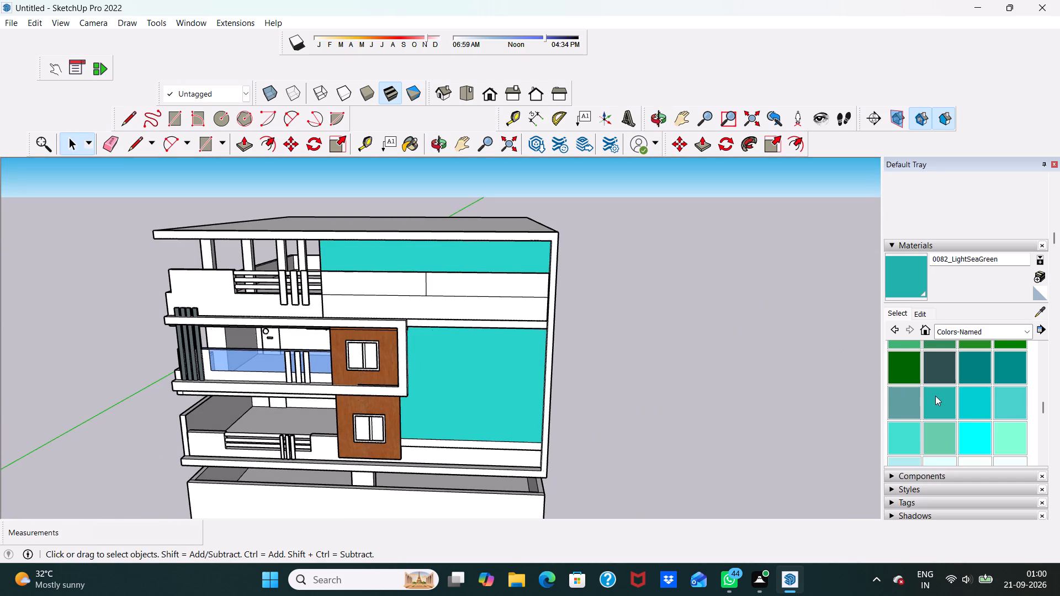
left_click(935, 396)
left_click(492, 304)
middle_click_drag(408, 301, 505, 267)
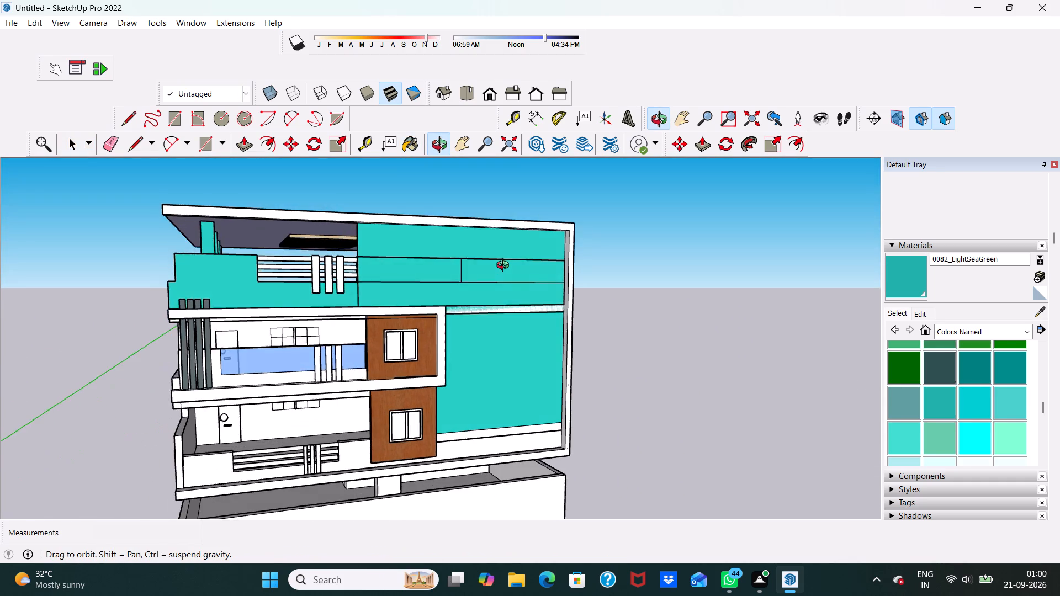
middle_click_drag(505, 267, 506, 267)
scroll(461, 254, "down", 4)
scroll(486, 292, "up", 10)
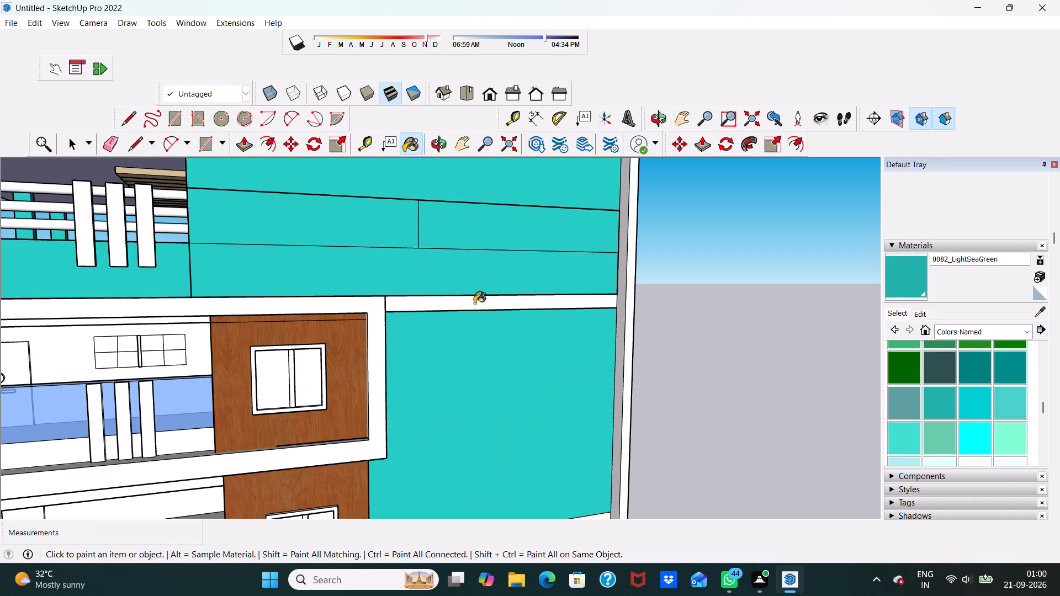
Paint the white strip between the top-floor wall and the large wall below LightSeaGreen.
left_click(474, 304)
scroll(447, 289, "down", 13)
middle_click_drag(443, 311, 227, 355)
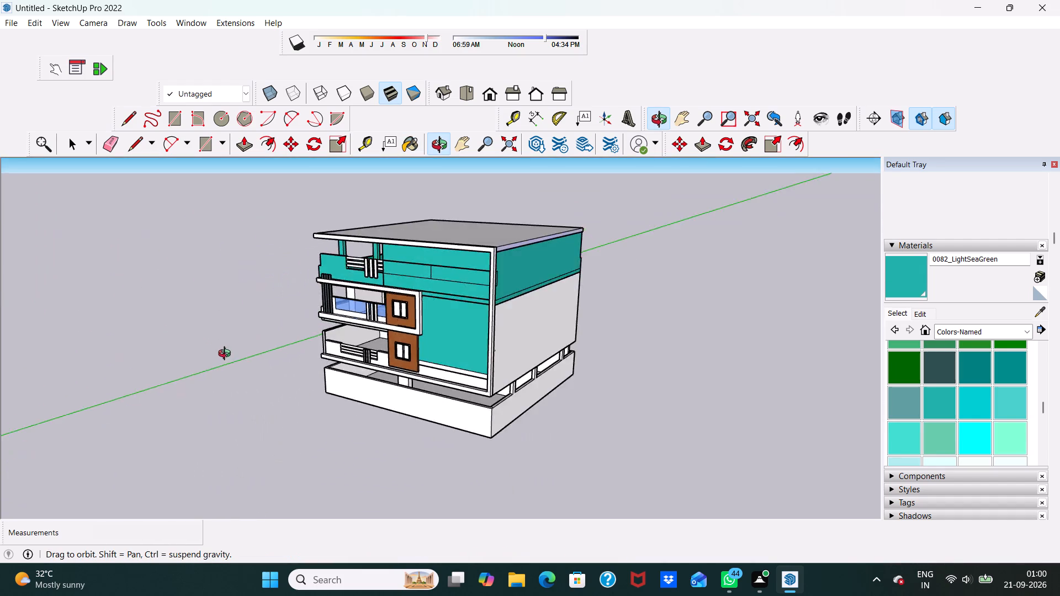
middle_click_drag(227, 355, 400, 318)
Examine the painted front facade from several distances and angles, including the top-floor terrace railing.
key("space")
scroll(415, 315, "up", 2)
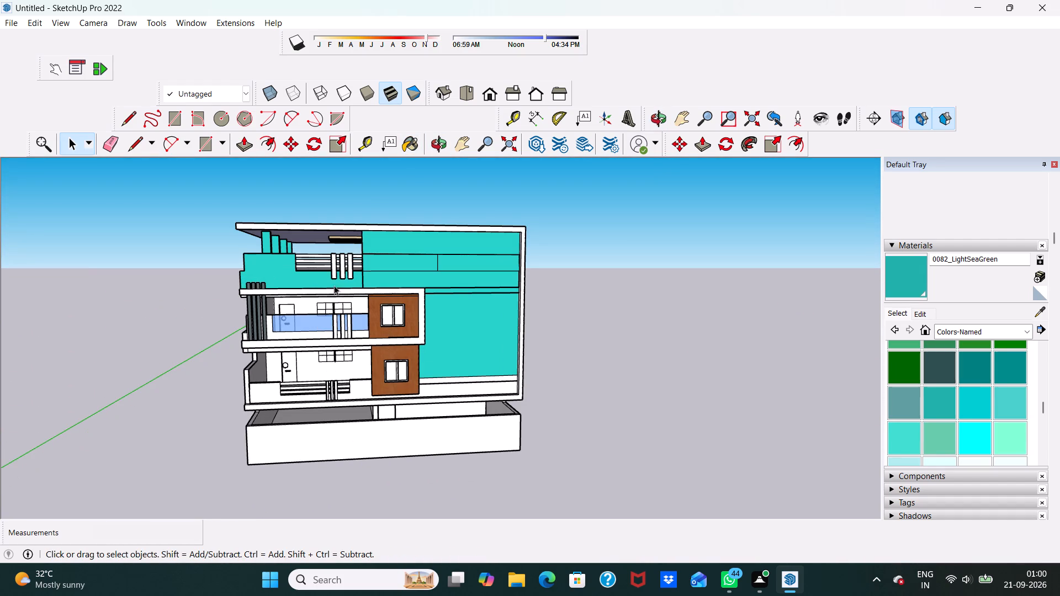
scroll(265, 278, "up", 3)
scroll(280, 195, "up", 2)
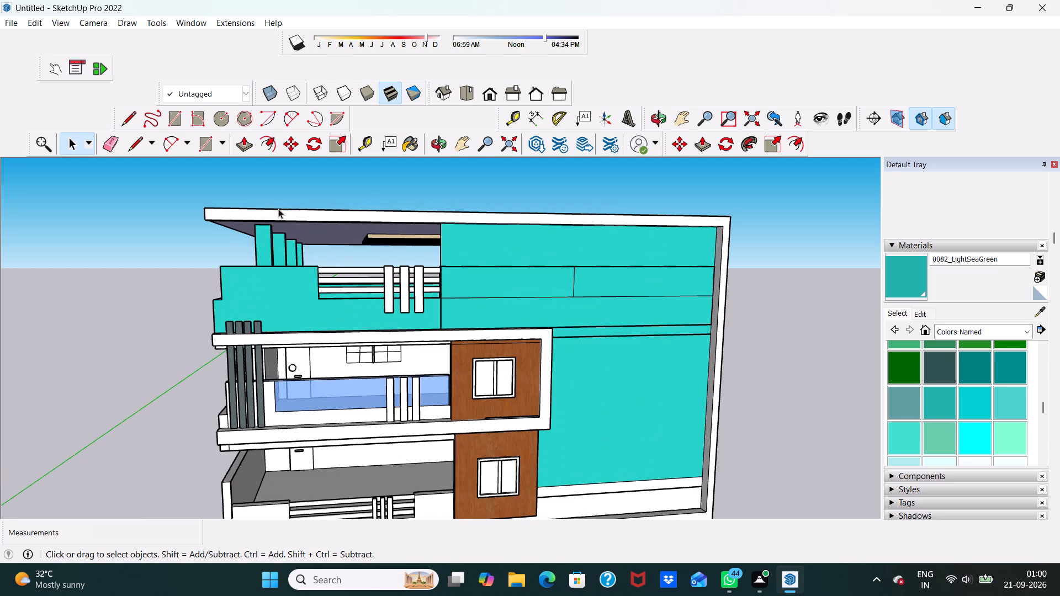
scroll(263, 243, "down", 4)
middle_click_drag(269, 246, 253, 253)
scroll(269, 246, "down", 1)
scroll(253, 253, "up", 3)
scroll(253, 253, "down", 3)
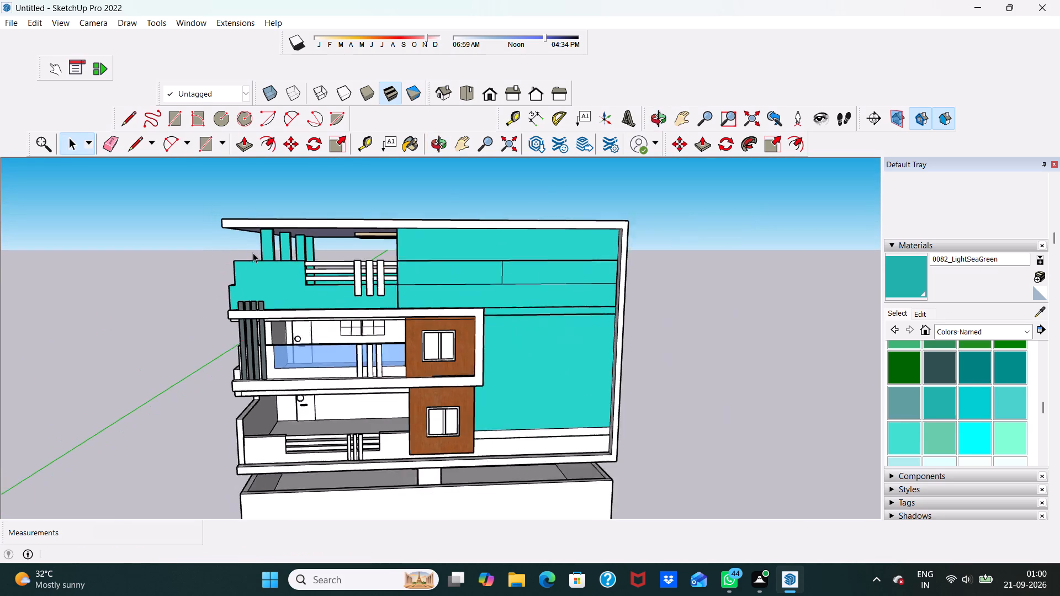
scroll(259, 265, "down", 1)
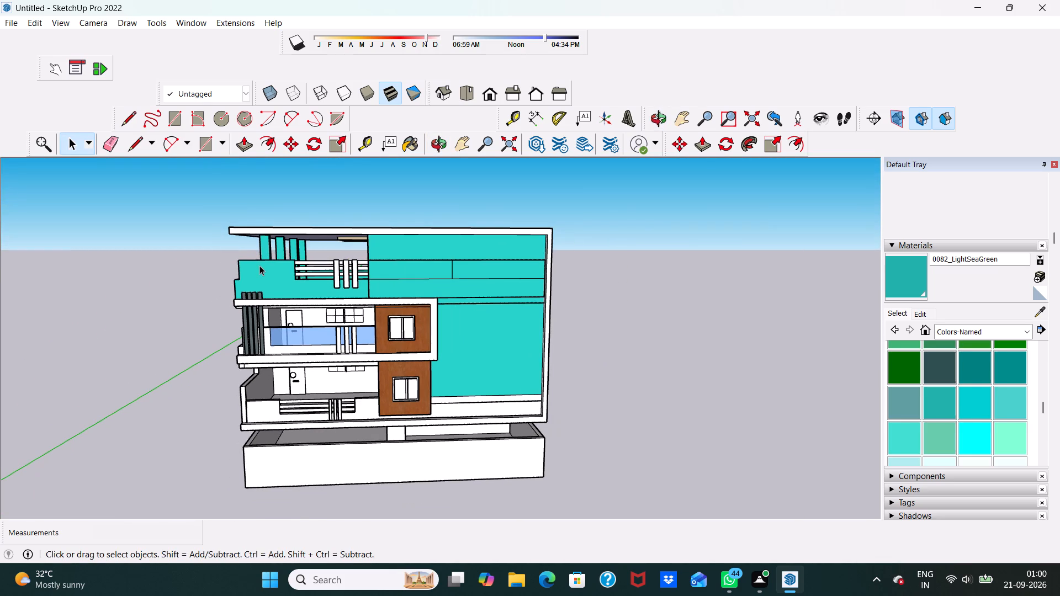
scroll(258, 263, "down", 3)
scroll(310, 253, "up", 2)
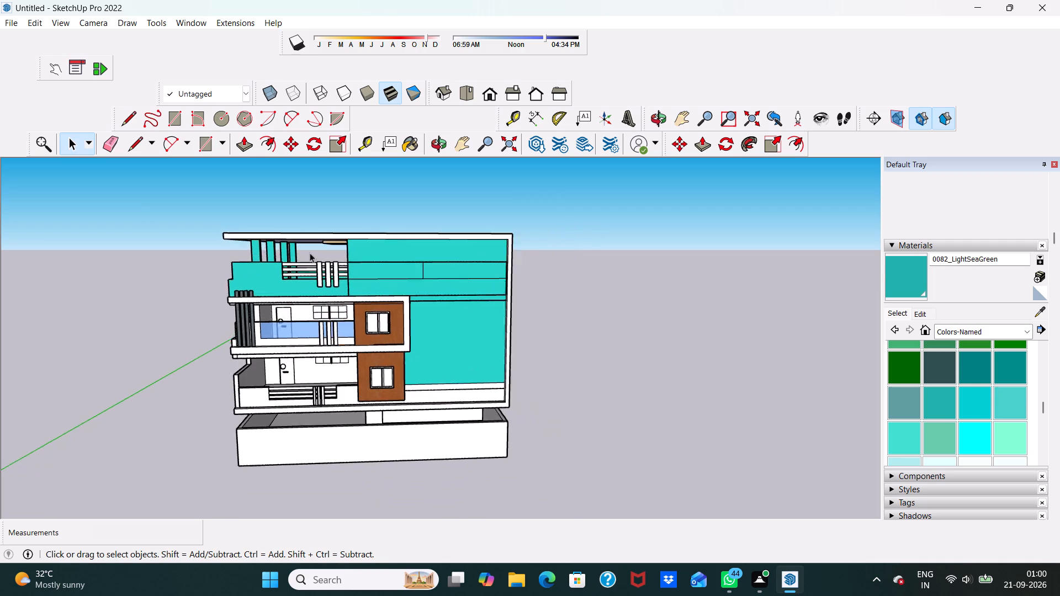
scroll(310, 253, "up", 6)
scroll(315, 248, "down", 3)
scroll(740, 404, "down", 2)
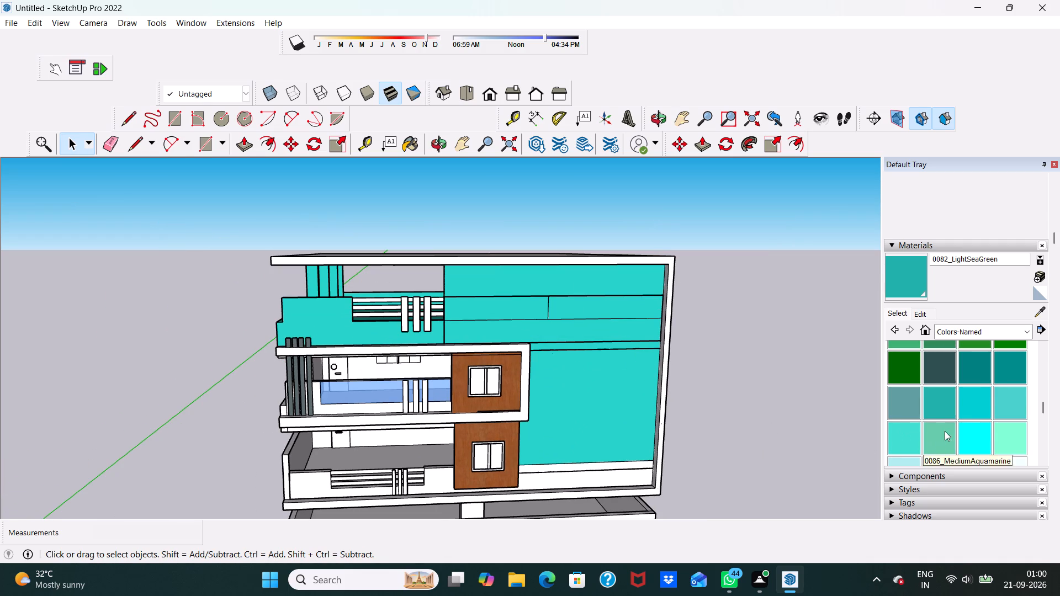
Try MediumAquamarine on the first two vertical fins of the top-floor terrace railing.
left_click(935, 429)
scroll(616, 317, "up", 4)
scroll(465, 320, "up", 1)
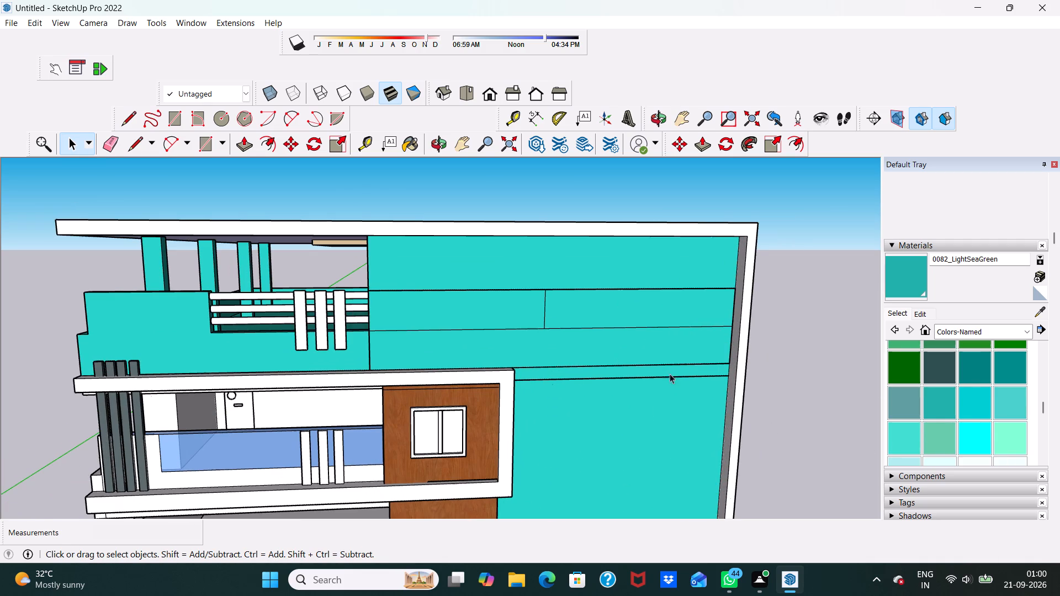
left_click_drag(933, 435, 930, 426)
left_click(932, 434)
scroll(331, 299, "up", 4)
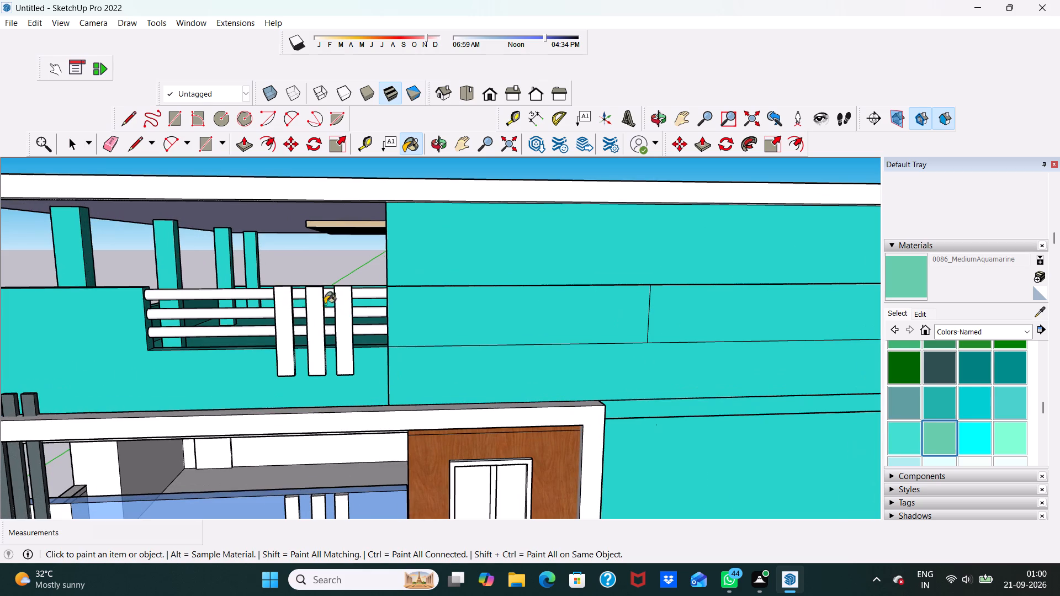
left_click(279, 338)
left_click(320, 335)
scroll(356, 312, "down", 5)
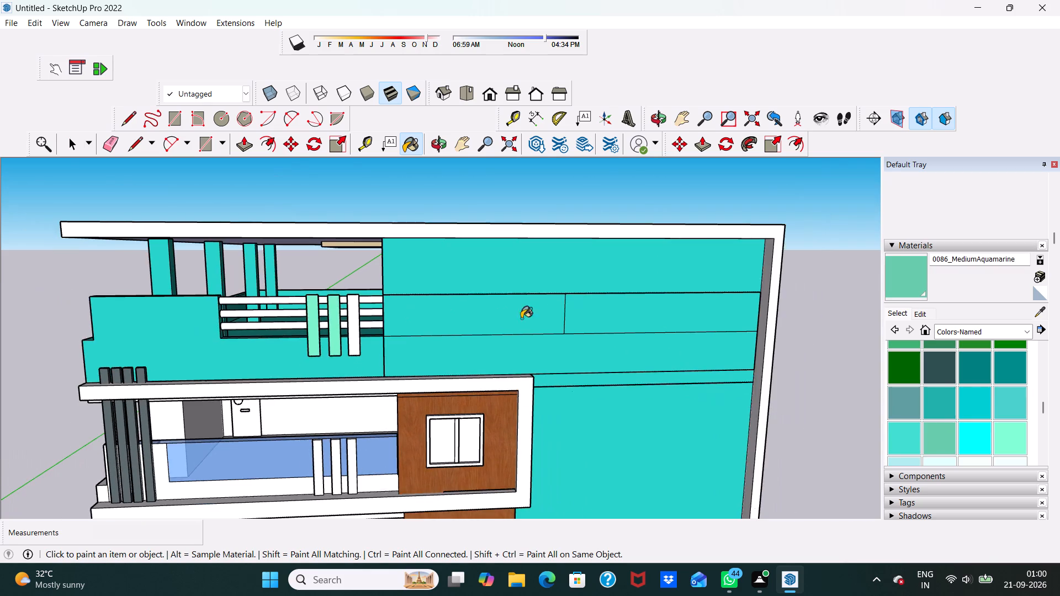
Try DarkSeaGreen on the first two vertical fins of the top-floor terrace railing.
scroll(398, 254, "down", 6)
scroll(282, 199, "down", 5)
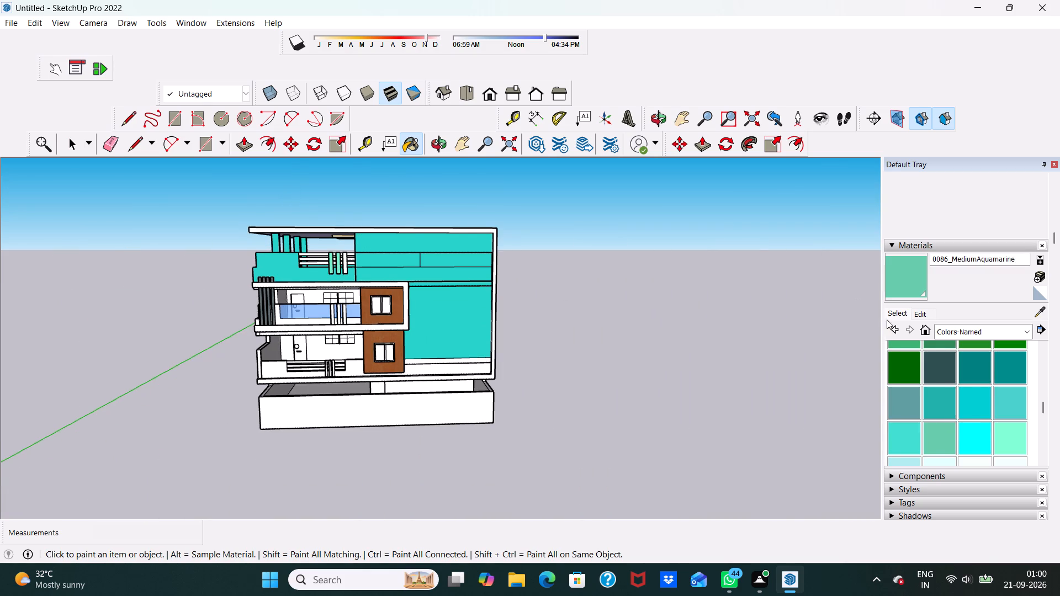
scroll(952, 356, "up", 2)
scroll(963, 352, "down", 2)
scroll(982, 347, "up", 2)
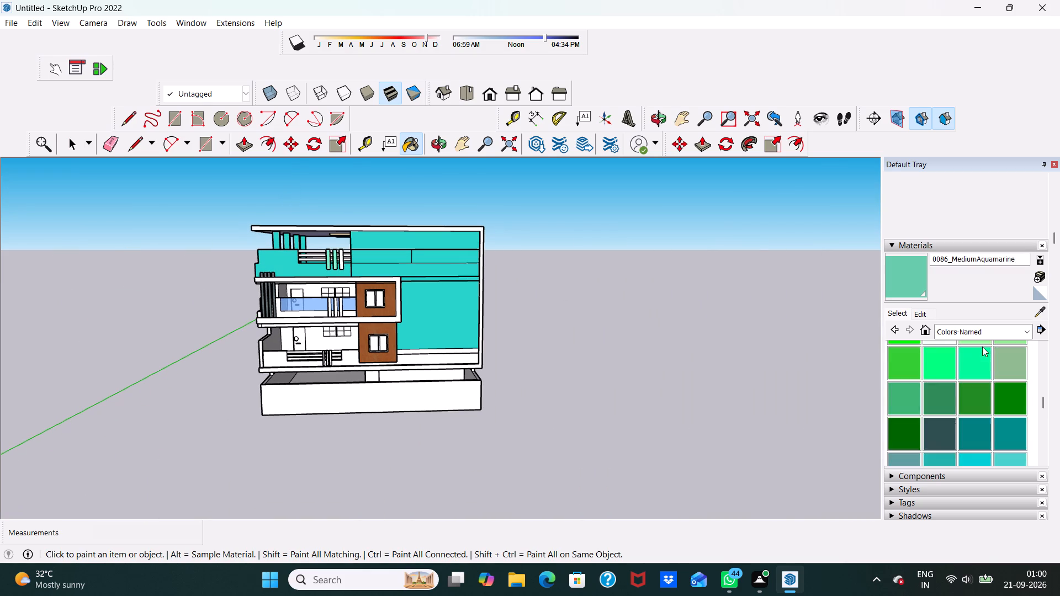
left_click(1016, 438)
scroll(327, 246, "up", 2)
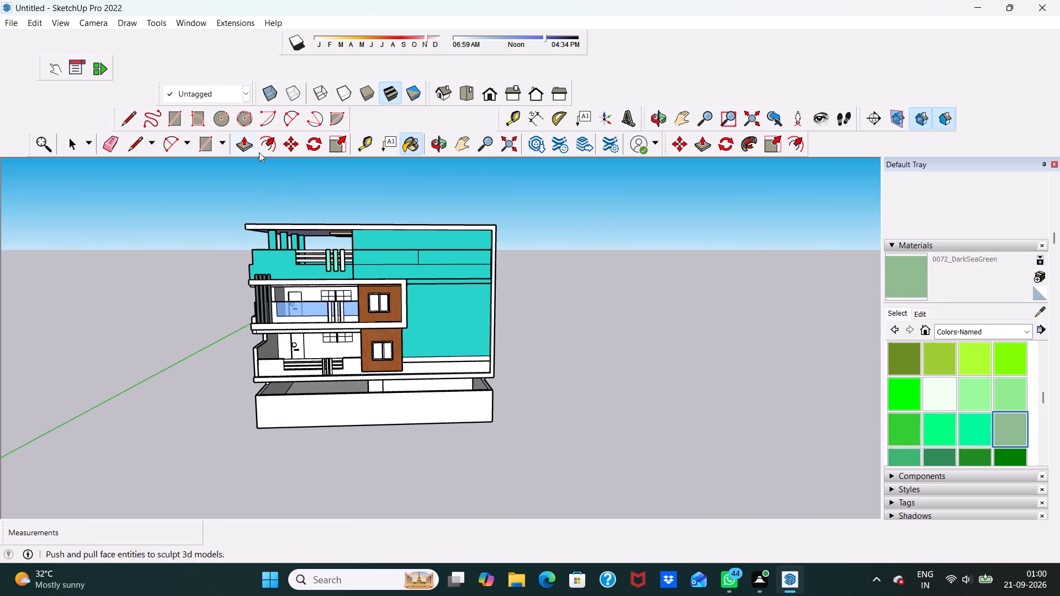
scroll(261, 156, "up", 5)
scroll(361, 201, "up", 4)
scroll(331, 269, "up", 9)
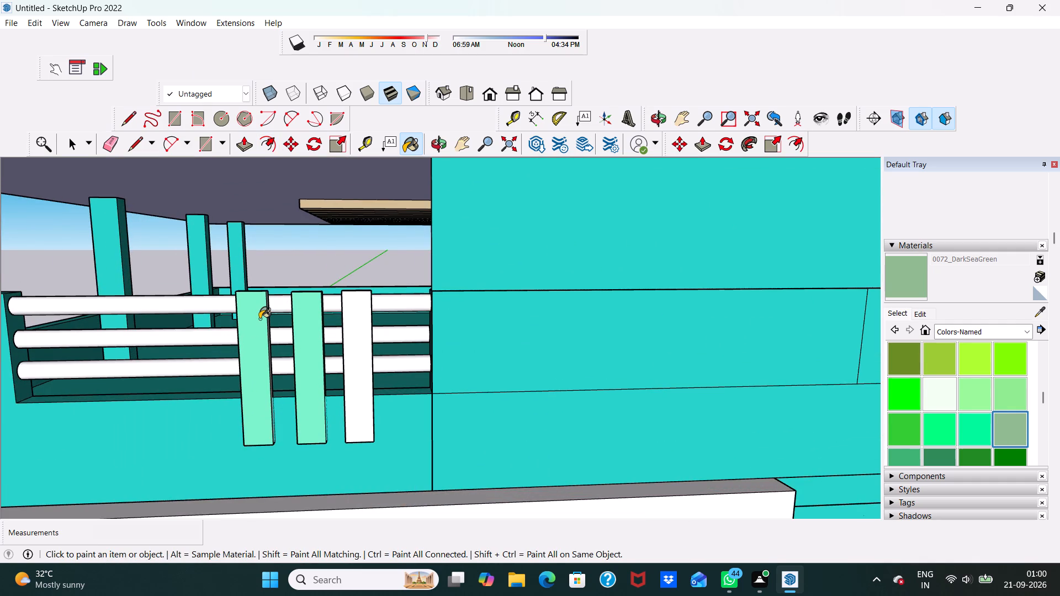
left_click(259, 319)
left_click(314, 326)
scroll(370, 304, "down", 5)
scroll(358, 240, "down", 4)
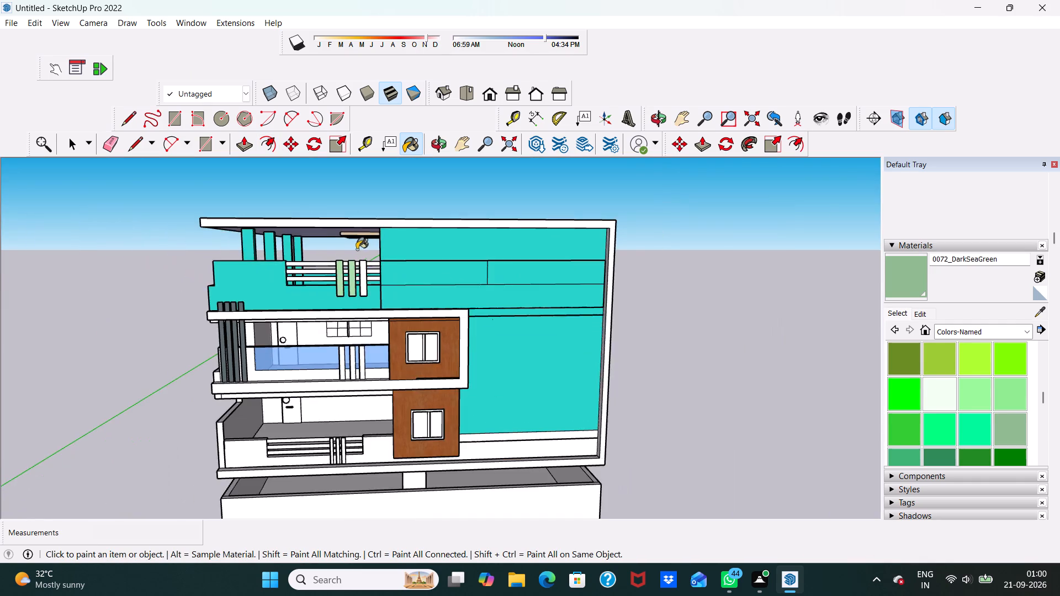
Paint the front faces of all three vertical fins on the top-floor terrace railing Tan.
scroll(357, 249, "down", 7)
scroll(897, 342, "up", 2)
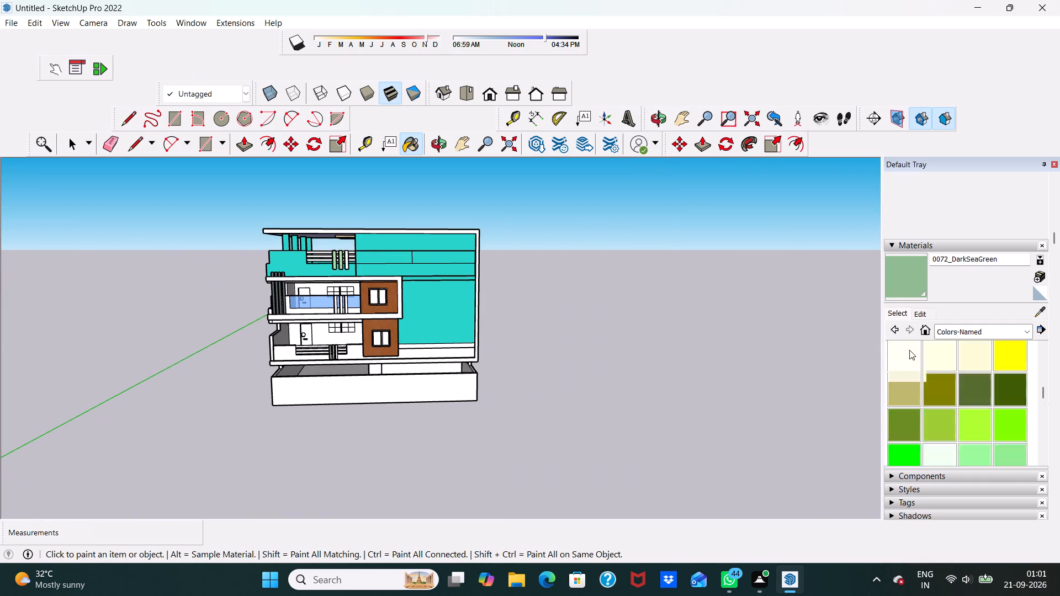
scroll(909, 350, "up", 2)
left_click(973, 375)
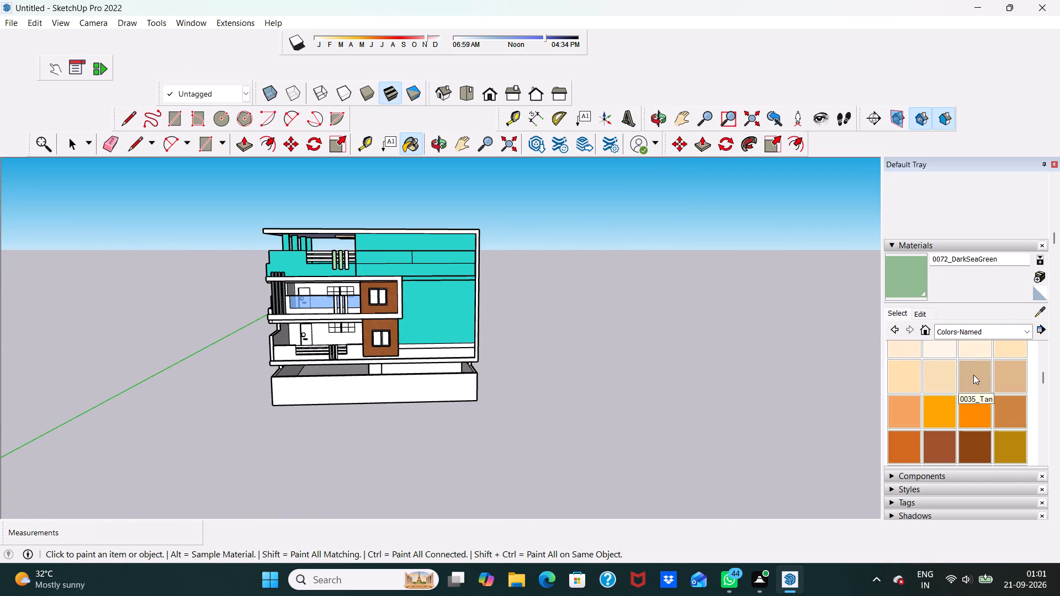
scroll(745, 399, "up", 2)
scroll(230, 306, "up", 2)
scroll(268, 233, "up", 9)
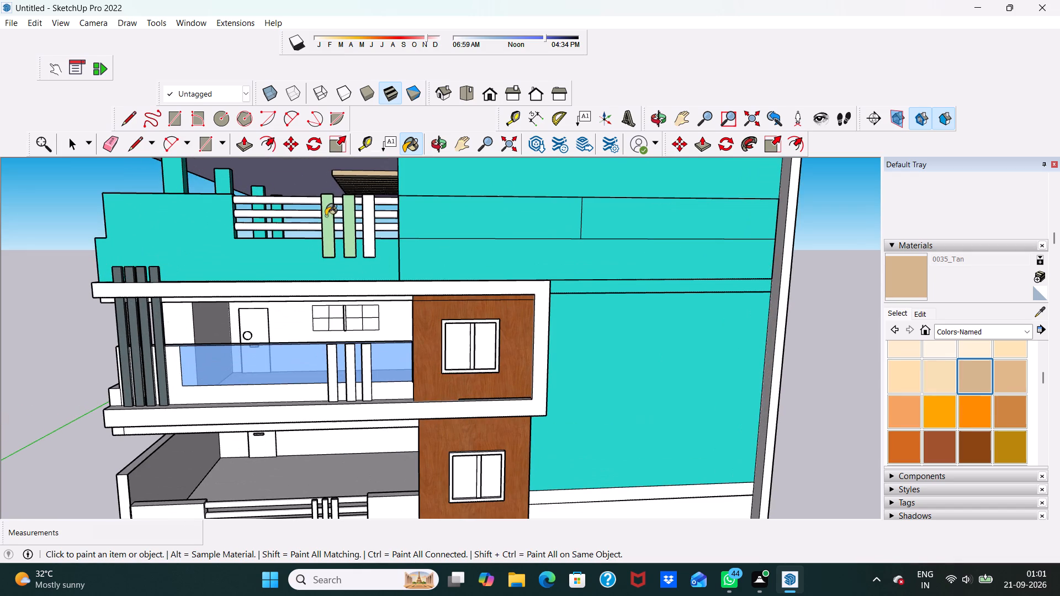
left_click(326, 228)
scroll(342, 230, "up", 4)
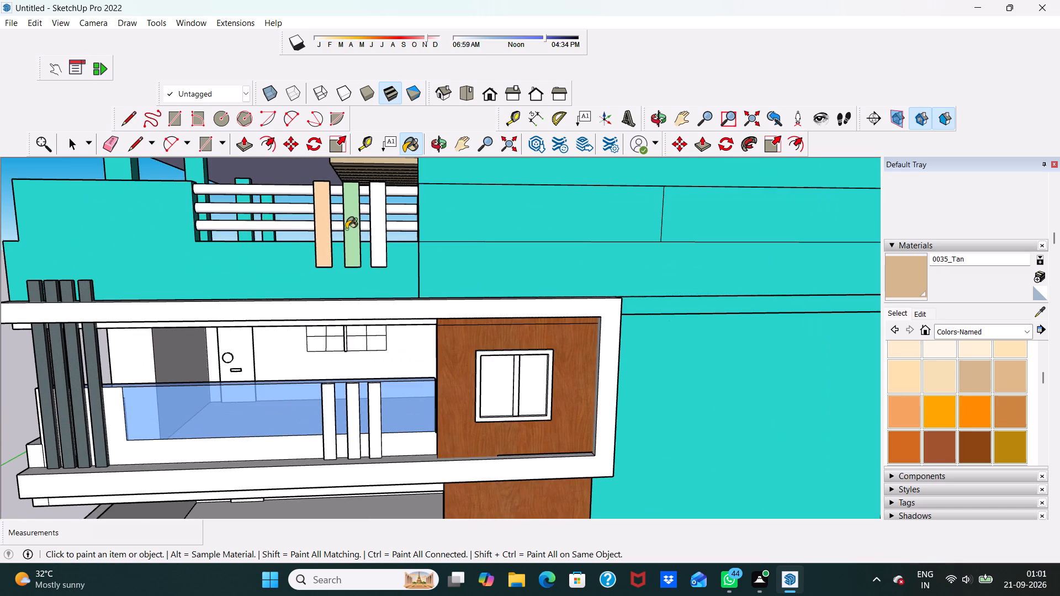
left_click(356, 228)
left_click(385, 230)
Paint the top faces of the three top-floor railing fins Tan.
middle_click_drag(354, 244, 285, 354)
scroll(296, 280, "up", 9)
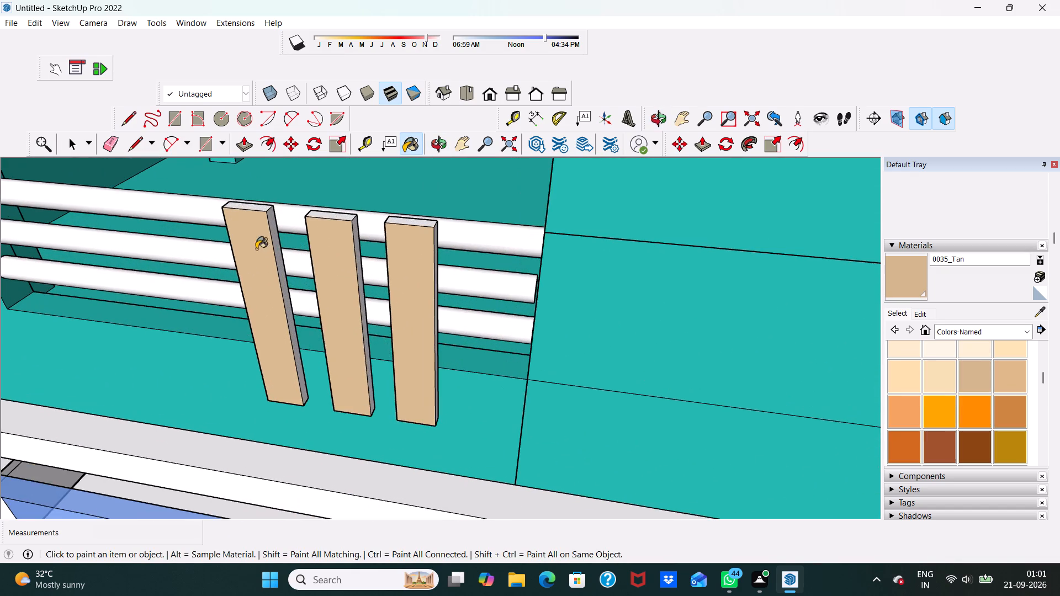
scroll(247, 233, "up", 4)
left_click(262, 200)
scroll(330, 217, "up", 1)
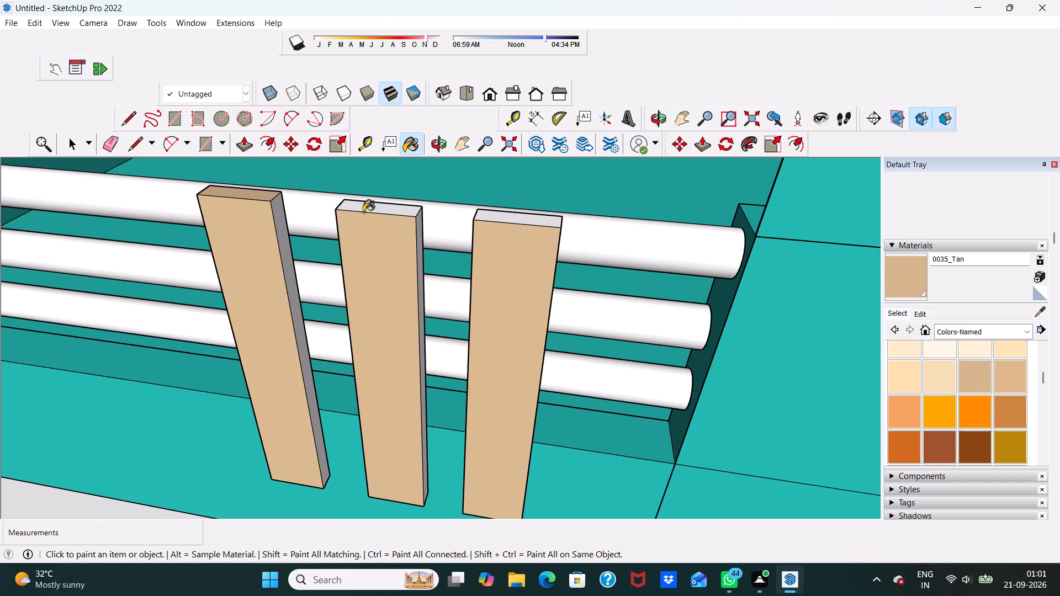
left_click(363, 212)
scroll(378, 218, "up", 4)
left_click(394, 206)
scroll(414, 211, "down", 3)
left_click(541, 219)
Paint the left side faces of the three top-floor railing fins Tan.
middle_click_drag(507, 226, 651, 168)
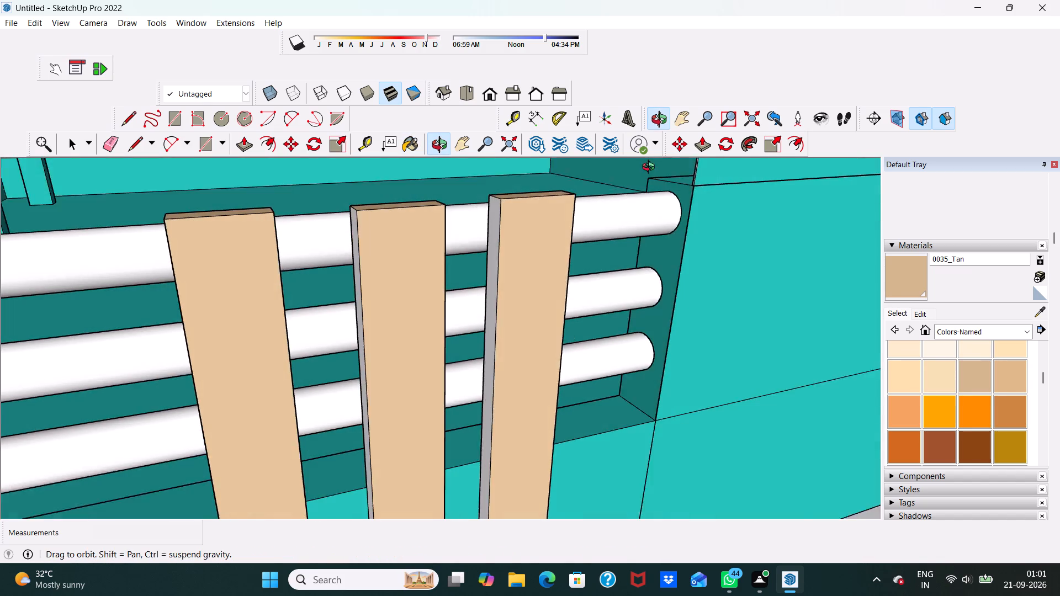
middle_click_drag(651, 168, 657, 167)
scroll(661, 165, "up", 1)
scroll(530, 259, "up", 1)
scroll(498, 224, "down", 11)
middle_click_drag(363, 188, 430, 162)
scroll(427, 193, "up", 4)
scroll(388, 209, "down", 1)
scroll(388, 209, "up", 8)
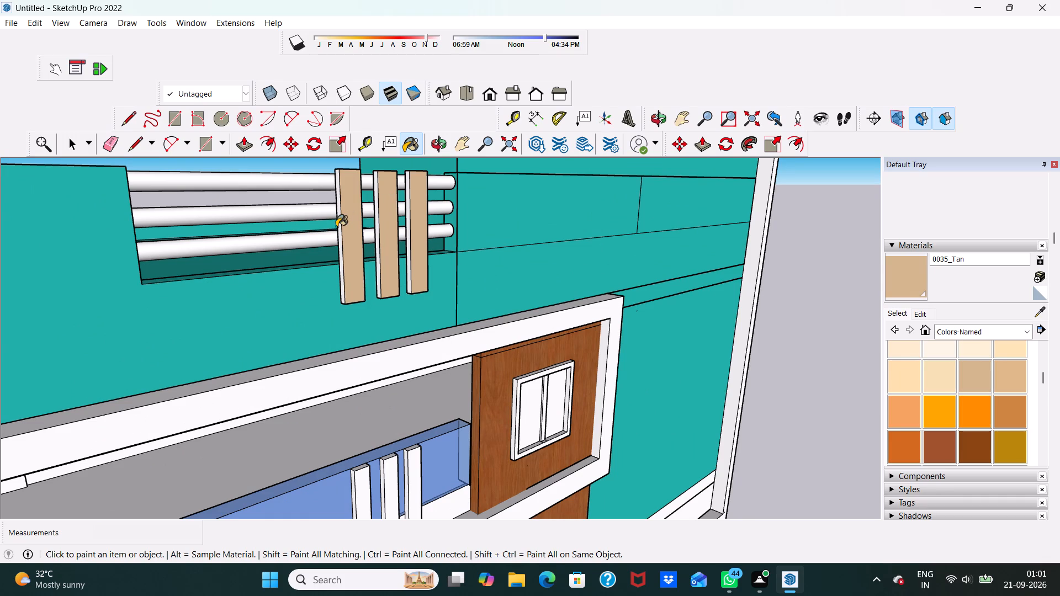
left_click(337, 227)
scroll(340, 224, "up", 10)
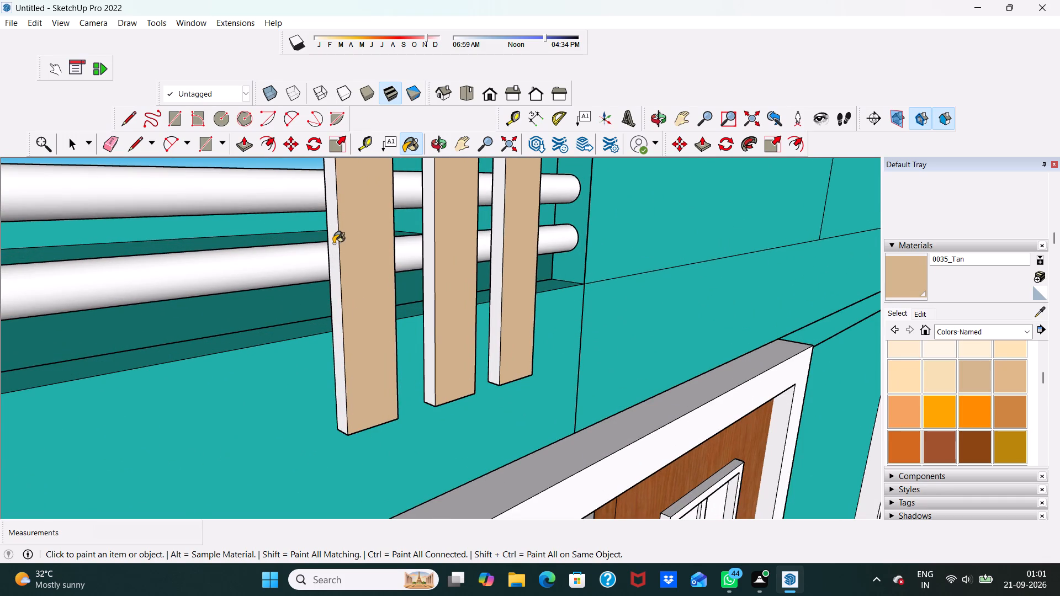
left_click(333, 242)
scroll(419, 244, "up", 2)
left_click(432, 242)
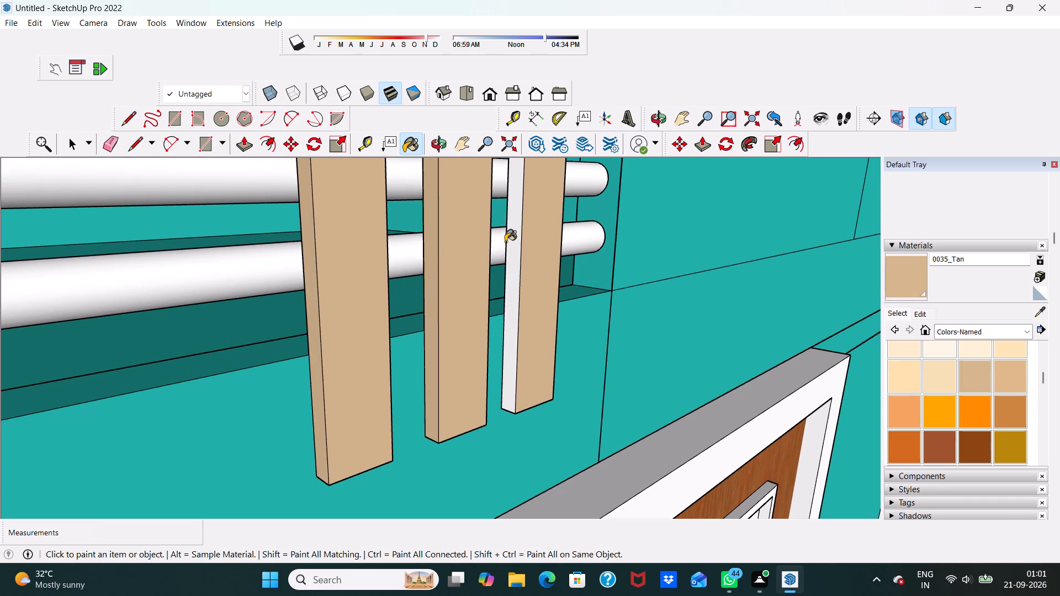
left_click(518, 244)
Paint the right side faces of the three top-floor railing fins Tan.
scroll(519, 244, "down", 6)
middle_click_drag(517, 238, 288, 302)
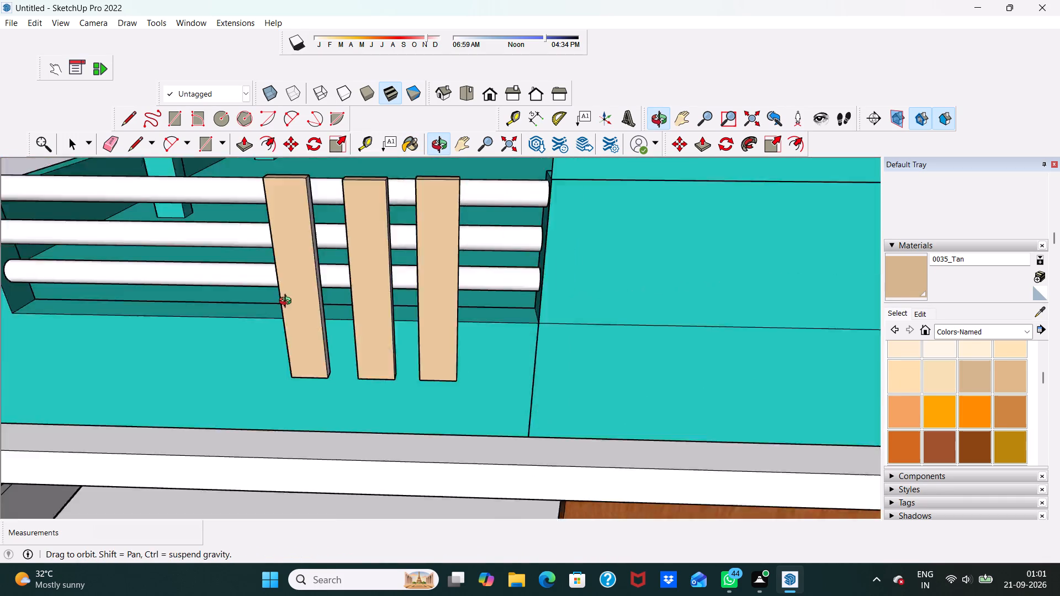
middle_click_drag(288, 302, 182, 323)
scroll(190, 317, "down", 1)
scroll(326, 275, "up", 4)
left_click(347, 283)
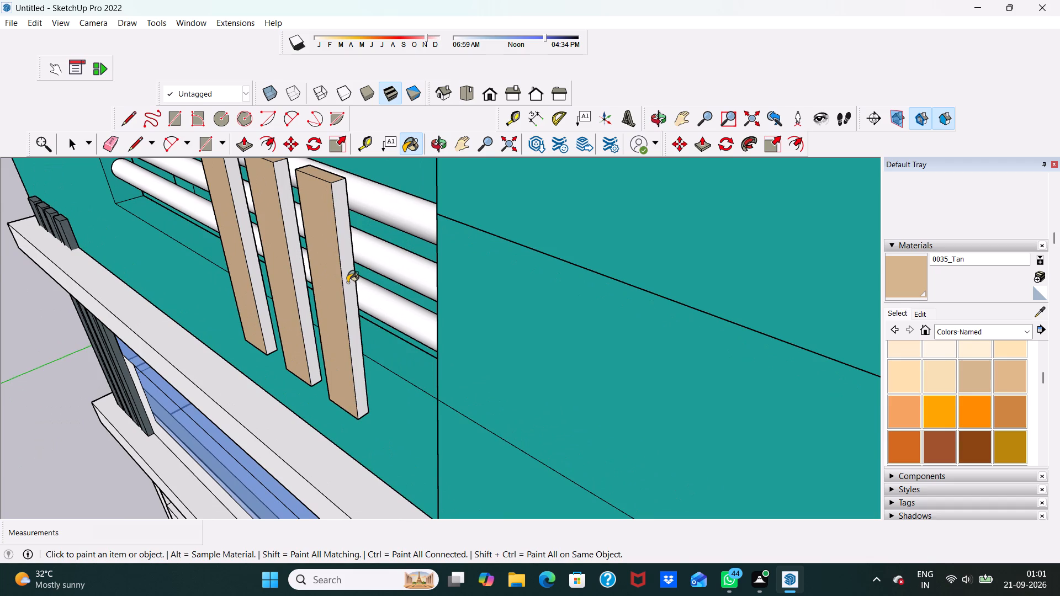
scroll(327, 295, "up", 3)
left_click(287, 270)
left_click(231, 262)
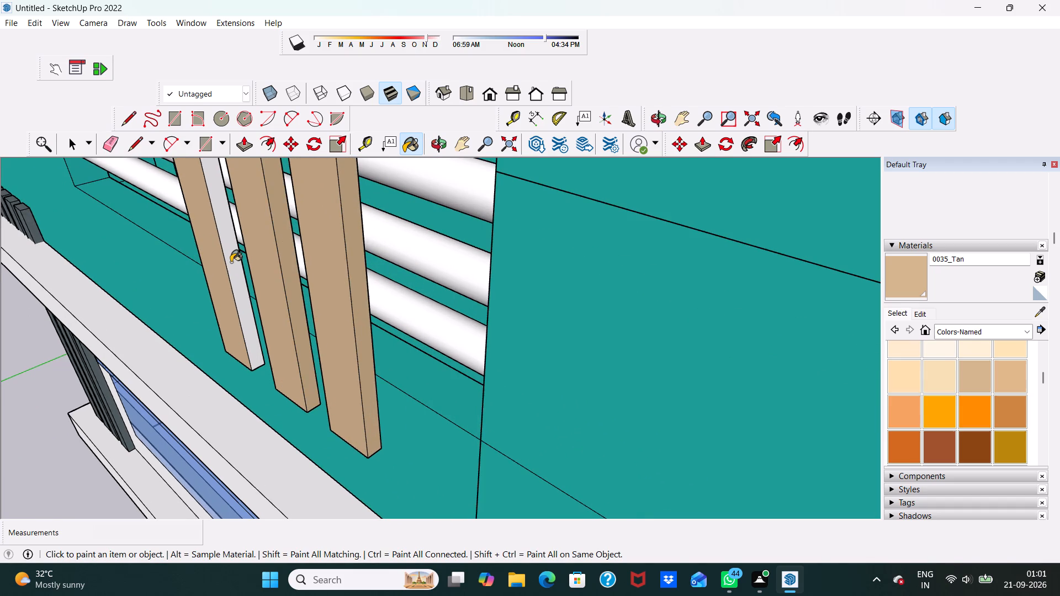
Paint the three horizontal rails of the top-floor terrace railing Pink.
scroll(230, 262, "down", 6)
middle_click_drag(230, 265, 348, 189)
scroll(308, 215, "down", 10)
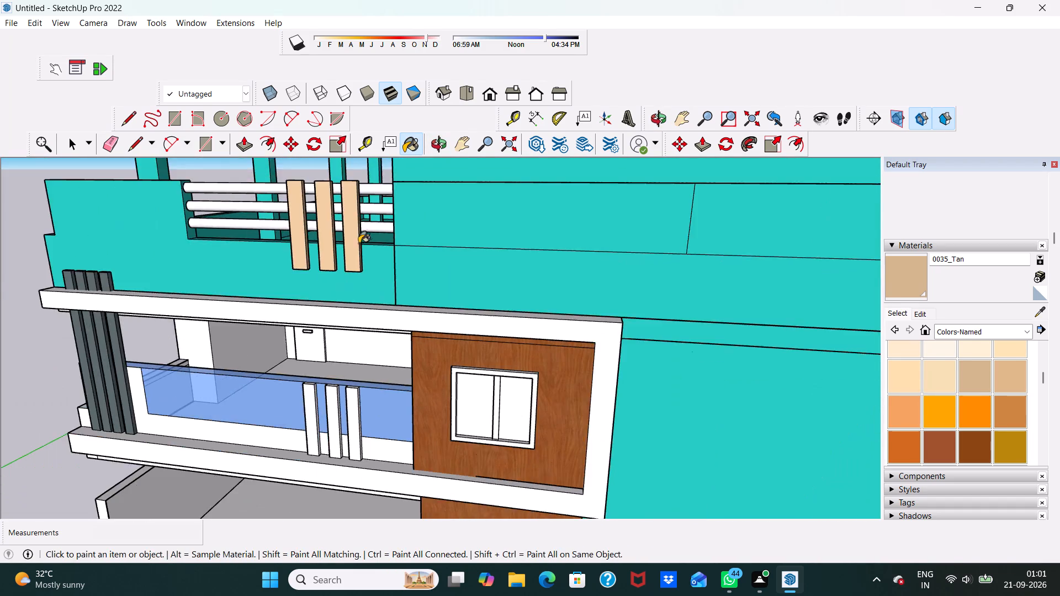
scroll(359, 243, "down", 6)
middle_click_drag(315, 237, 382, 240)
scroll(382, 230, "up", 2)
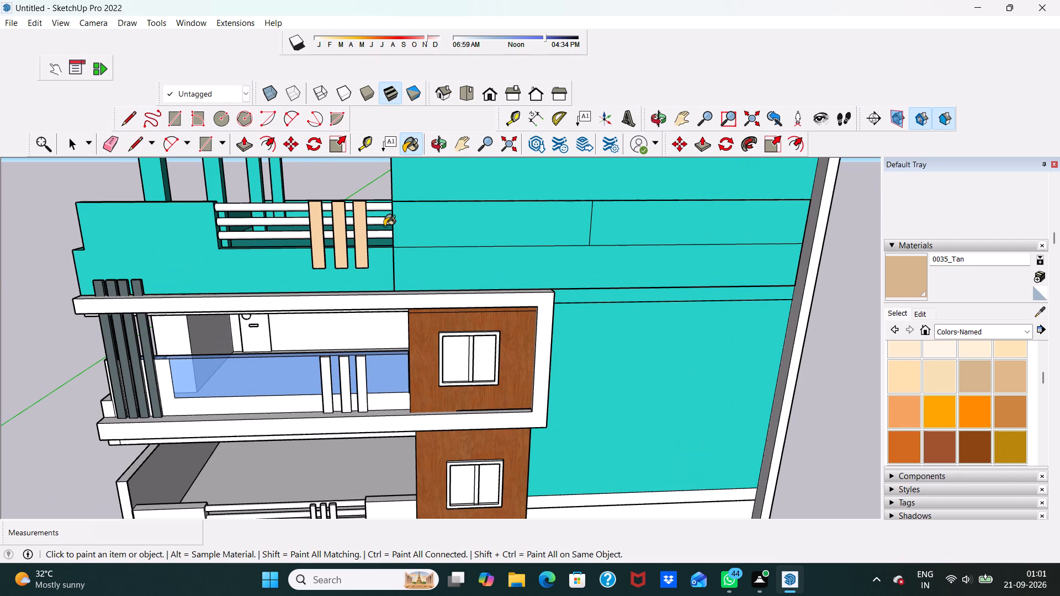
scroll(311, 88, "down", 3)
scroll(934, 363, "up", 4)
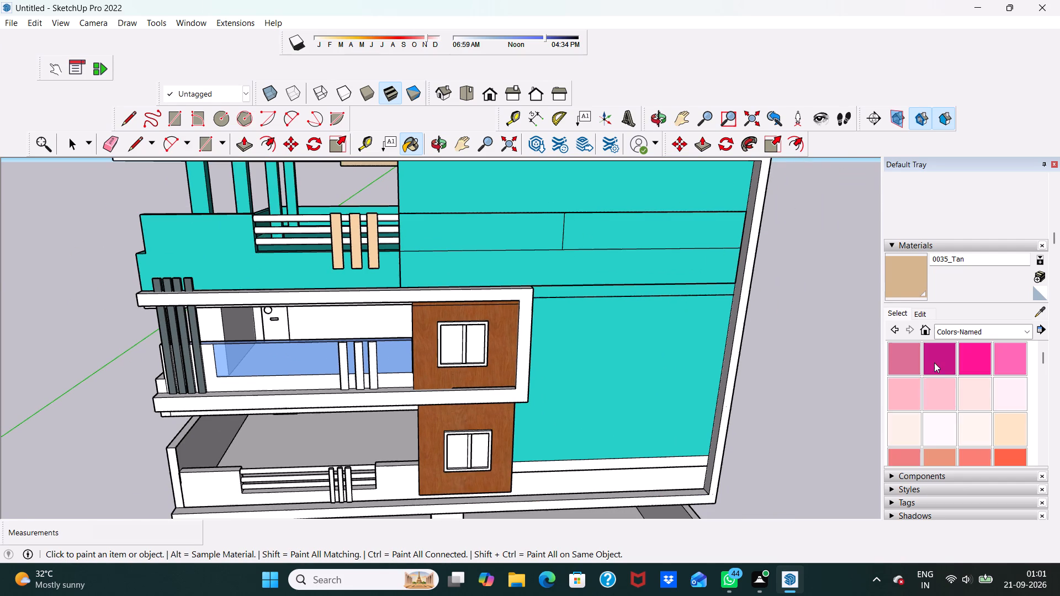
left_click(930, 382)
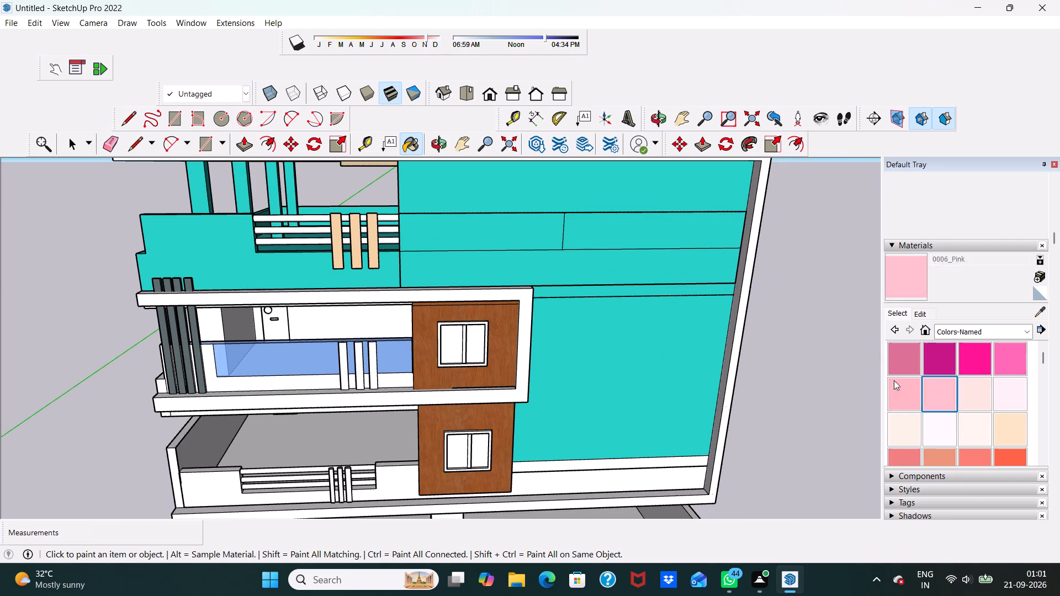
scroll(544, 263, "up", 6)
scroll(240, 231, "down", 1)
left_click(172, 196)
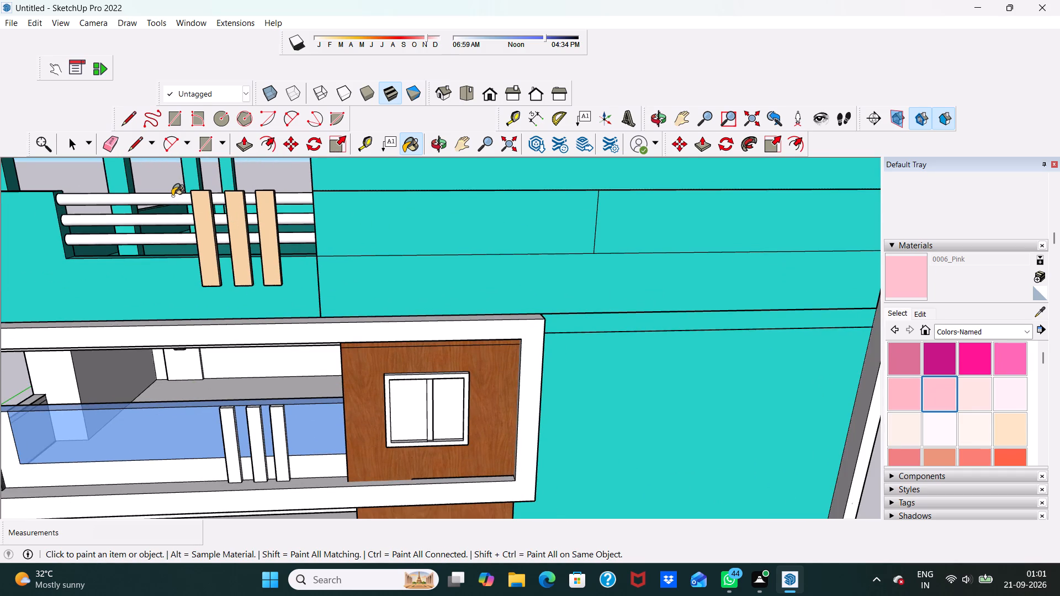
scroll(160, 209, "up", 3)
left_click(147, 224)
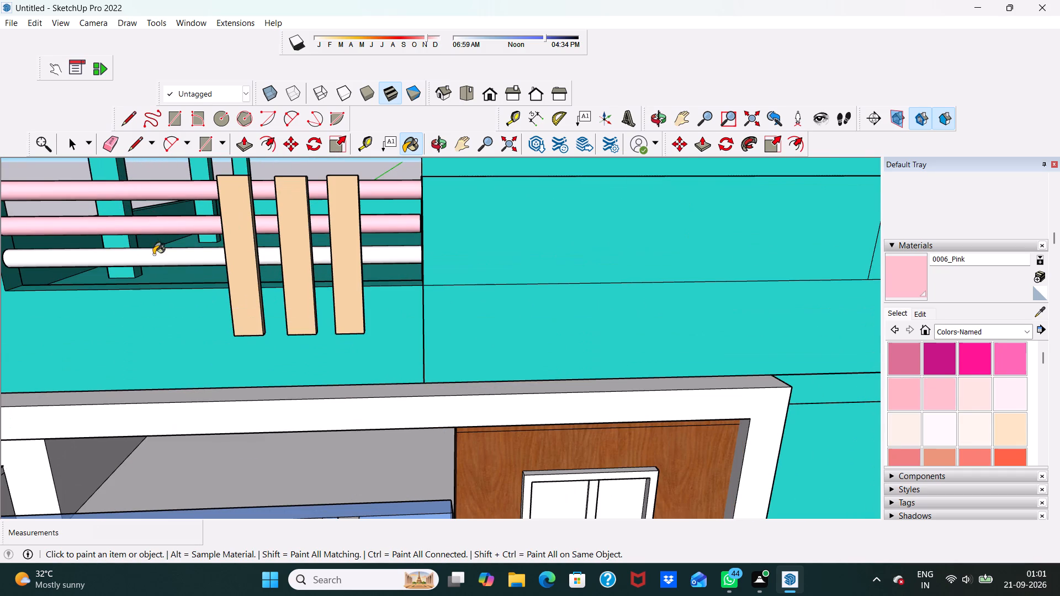
left_click(153, 253)
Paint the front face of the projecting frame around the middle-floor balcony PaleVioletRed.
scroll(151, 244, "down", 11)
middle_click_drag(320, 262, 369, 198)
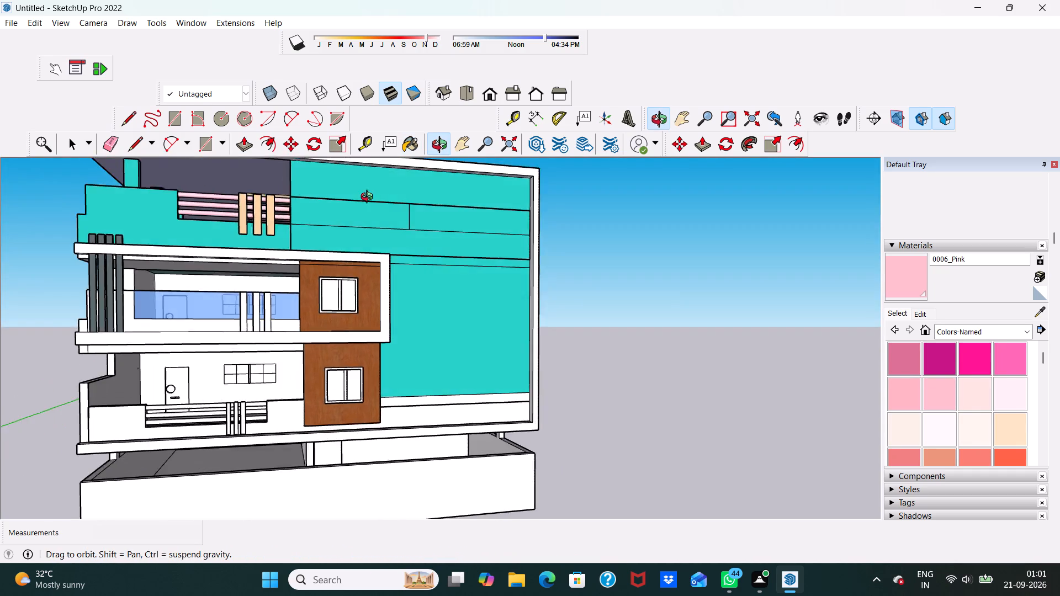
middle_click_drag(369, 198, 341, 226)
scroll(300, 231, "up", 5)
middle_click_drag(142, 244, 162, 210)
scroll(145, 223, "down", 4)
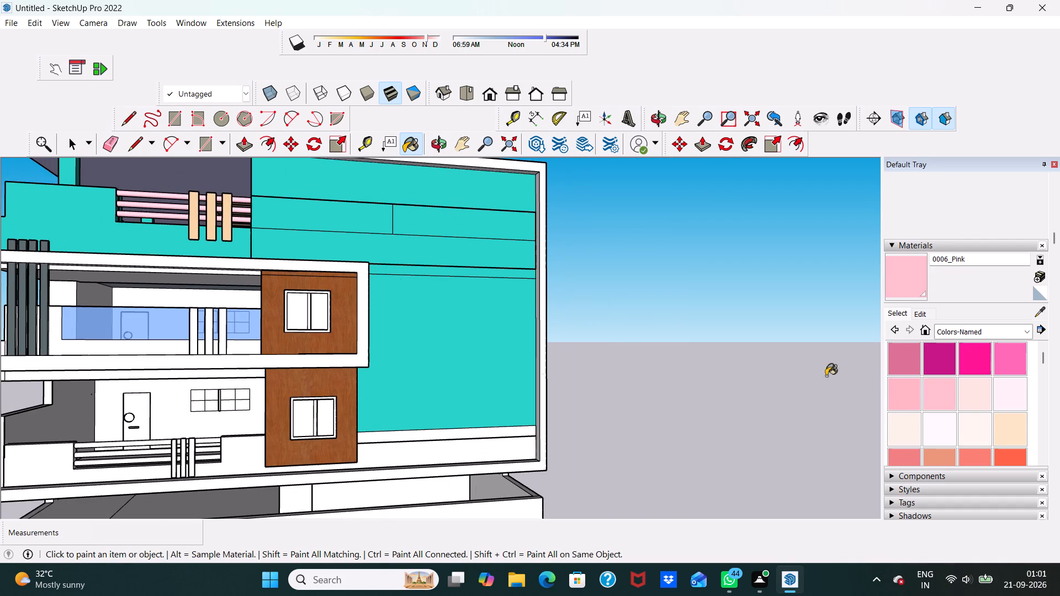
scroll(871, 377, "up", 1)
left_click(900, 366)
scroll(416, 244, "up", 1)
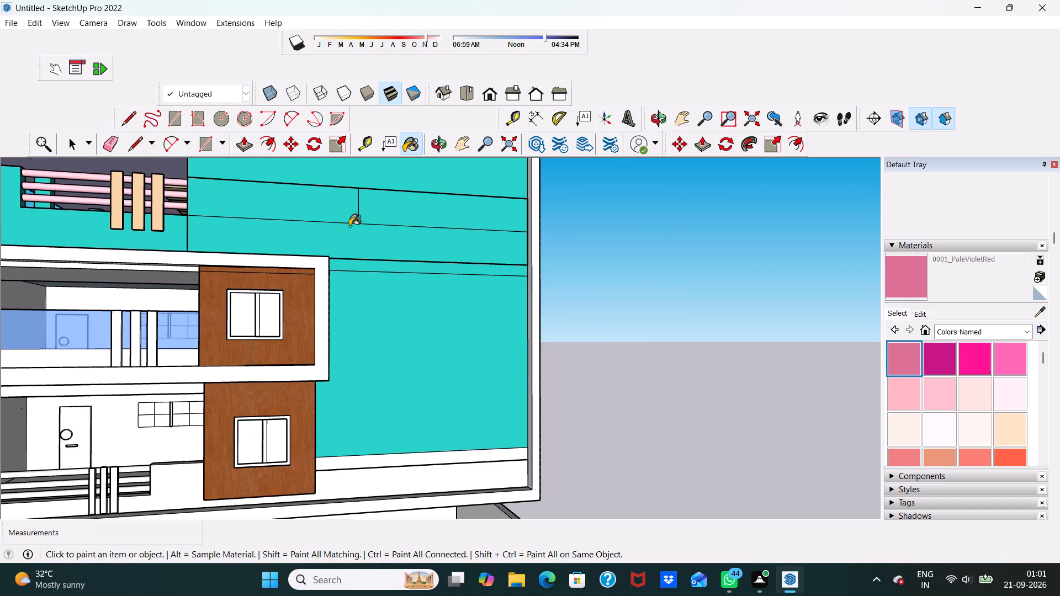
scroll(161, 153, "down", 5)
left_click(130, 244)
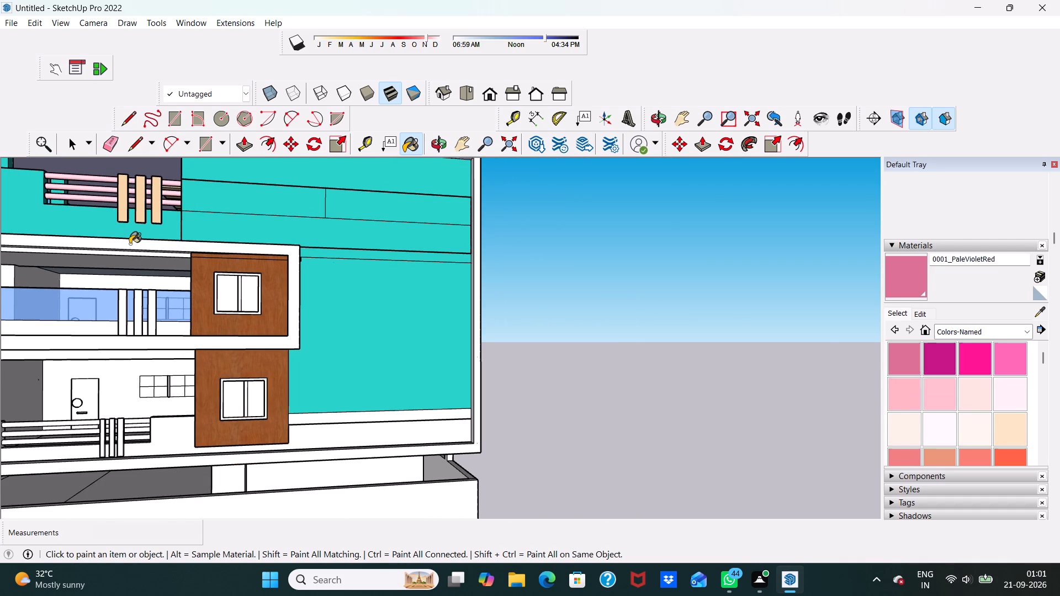
Repaint the front face of the middle-floor balcony frame LightCoral.
scroll(130, 244, "down", 5)
middle_click_drag(137, 246, 96, 291)
scroll(849, 310, "down", 1)
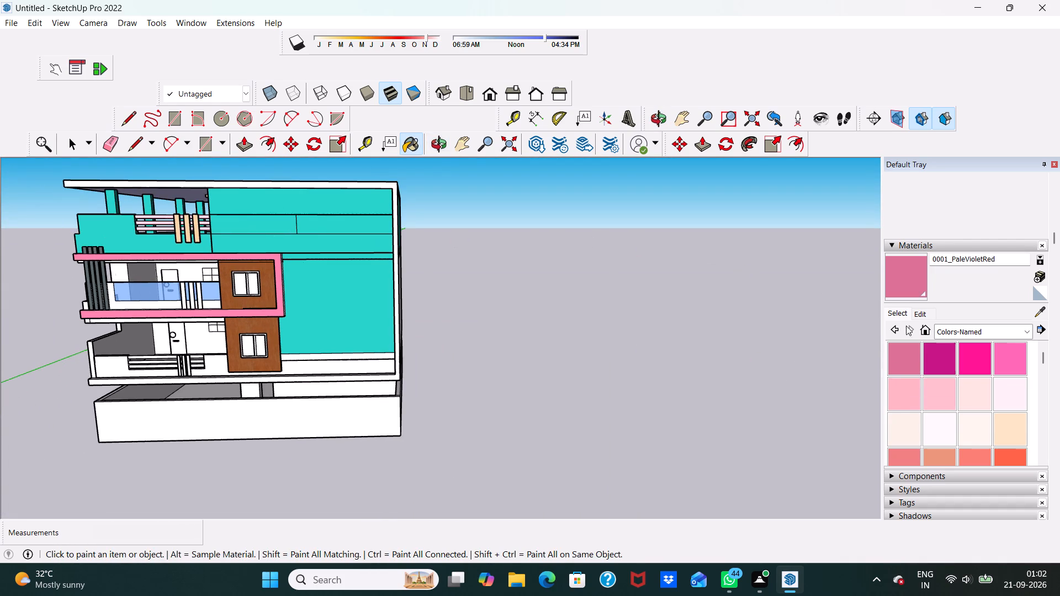
scroll(945, 343, "down", 4)
scroll(953, 364, "up", 2)
scroll(953, 364, "down", 1)
scroll(952, 364, "up", 2)
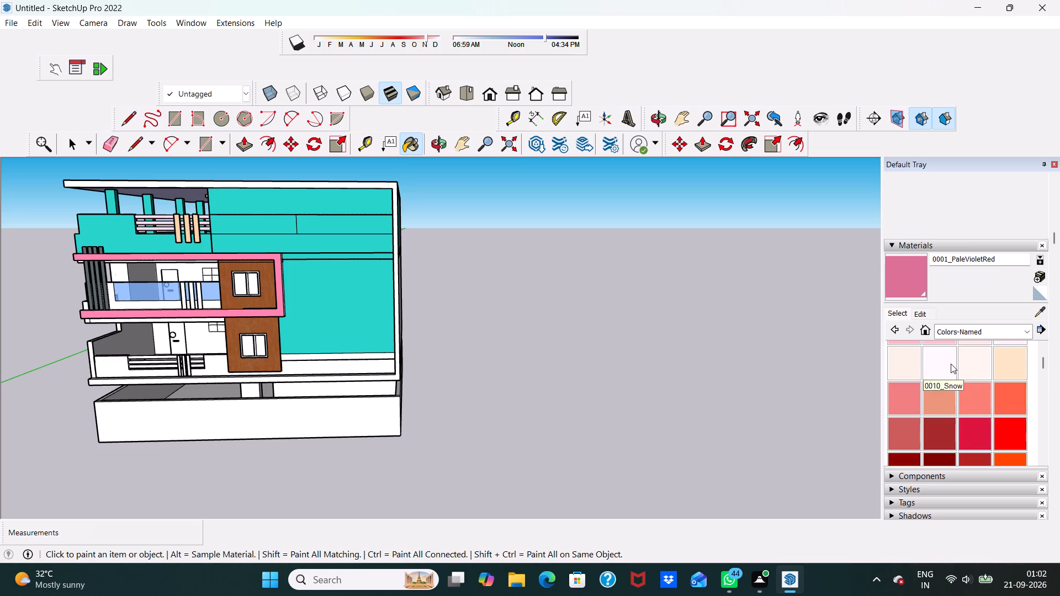
left_click(913, 395)
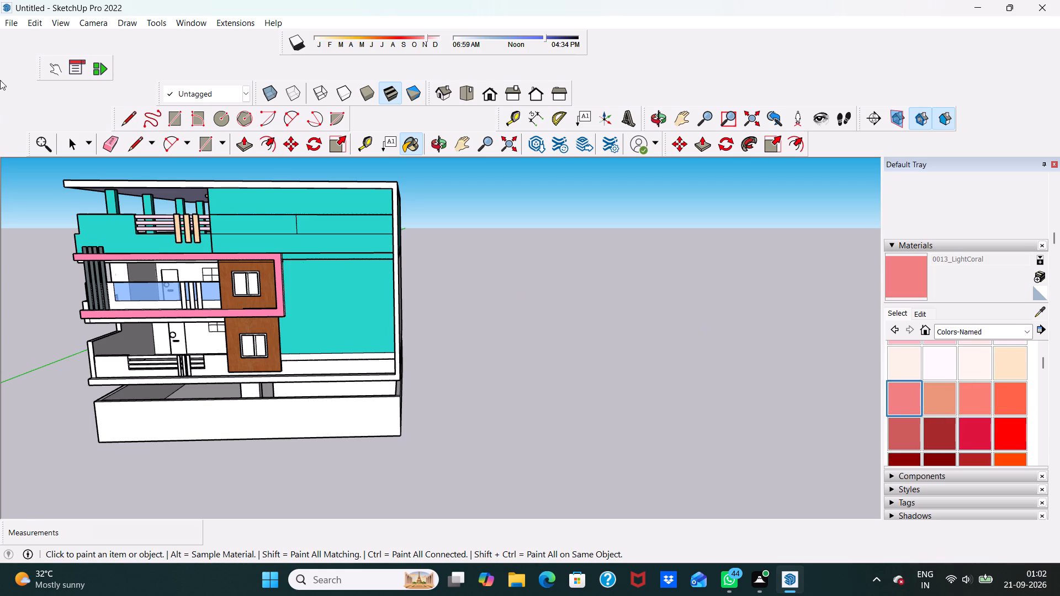
scroll(7, 89, "up", 5)
scroll(220, 213, "up", 7)
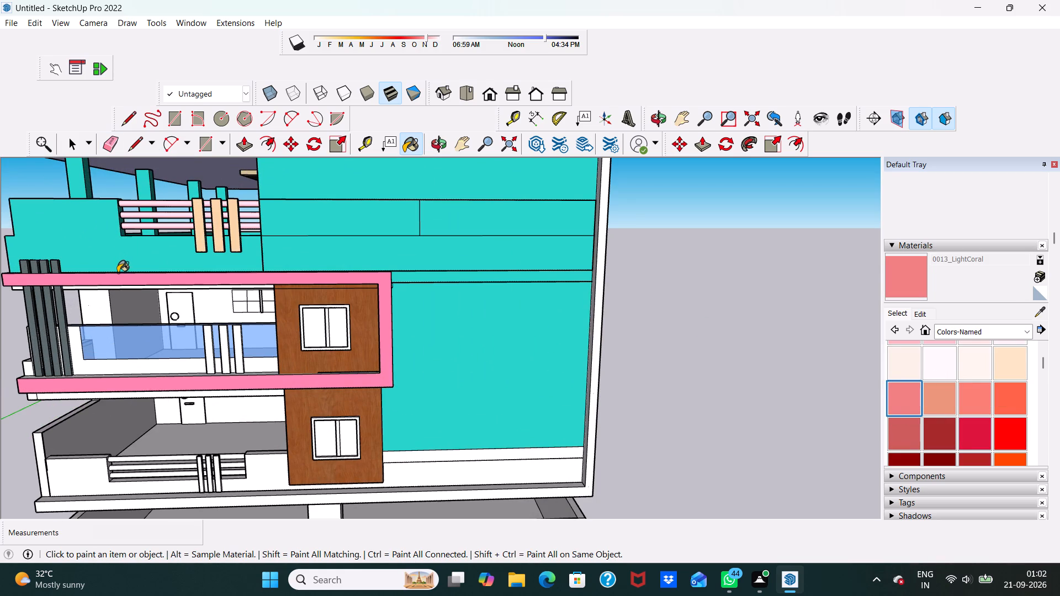
left_click(114, 275)
Paint the top face and underside of the balcony frame's upper band LightCoral.
scroll(114, 275, "up", 4)
scroll(129, 261, "down", 1)
middle_click_drag(129, 261, 124, 290)
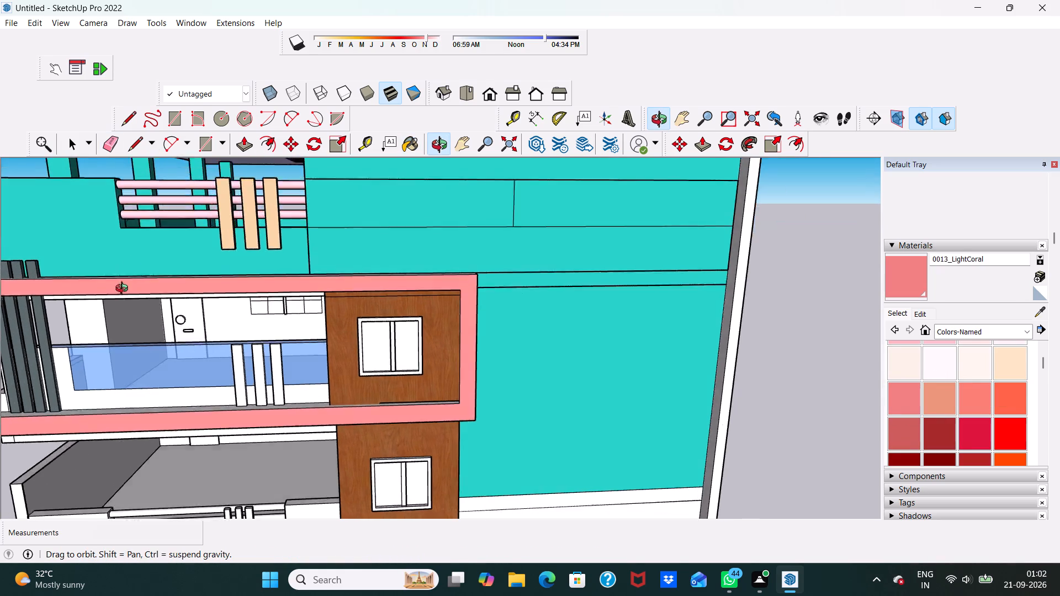
middle_click_drag(124, 290, 85, 348)
scroll(96, 296, "up", 4)
left_click(92, 306)
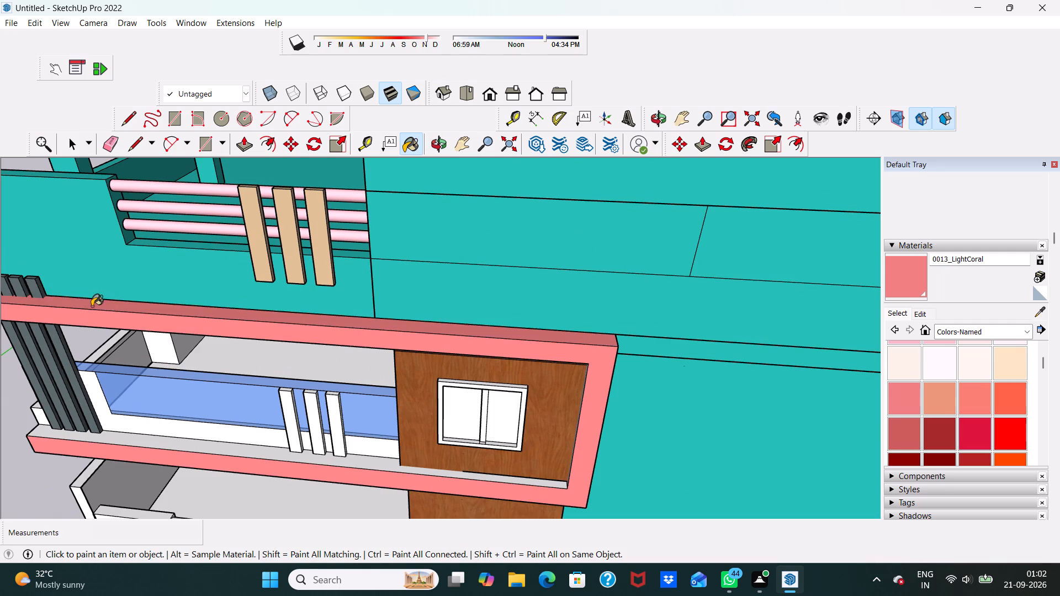
middle_click_drag(92, 306, 125, 143)
scroll(309, 226, "up", 7)
scroll(278, 243, "down", 1)
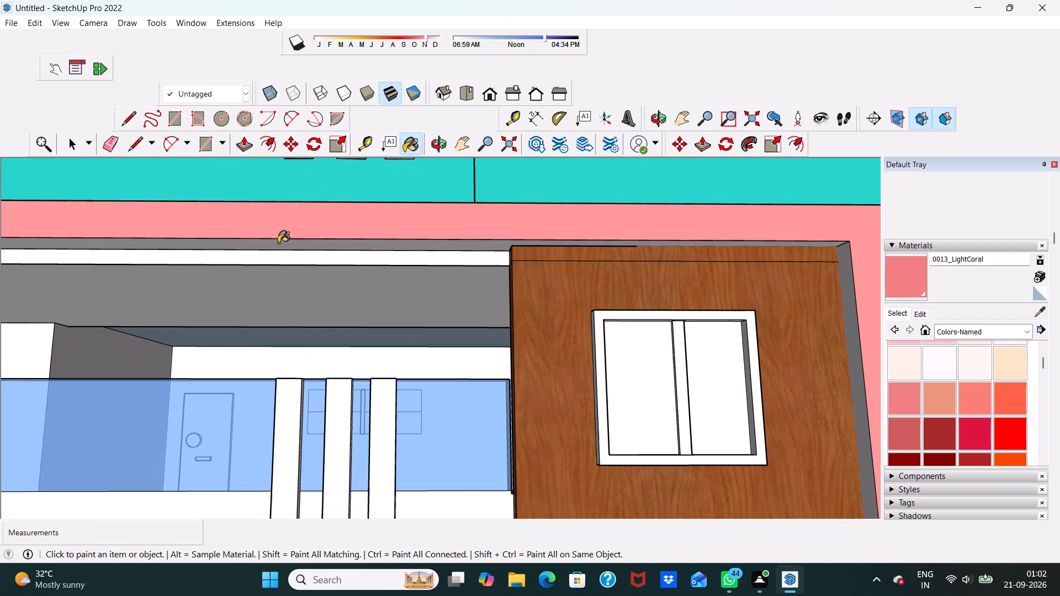
middle_click_drag(281, 216, 269, 143)
scroll(271, 191, "up", 1)
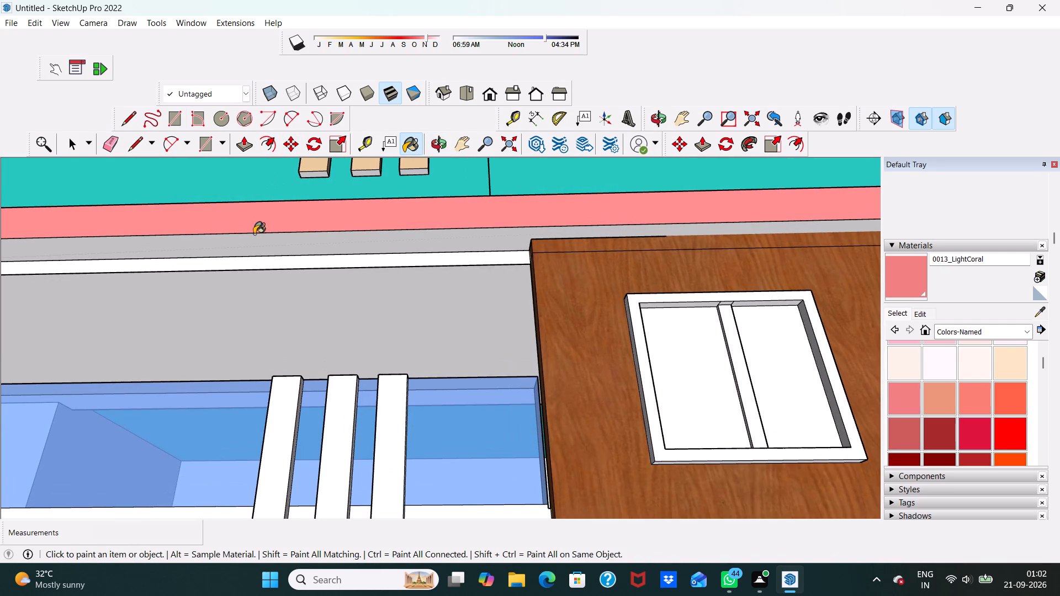
left_click(255, 235)
Paint the top face of the frame's lower band and the inner face of its vertical side LightCoral.
scroll(254, 233, "down", 5)
scroll(294, 207, "down", 4)
middle_click_drag(294, 207, 197, 414)
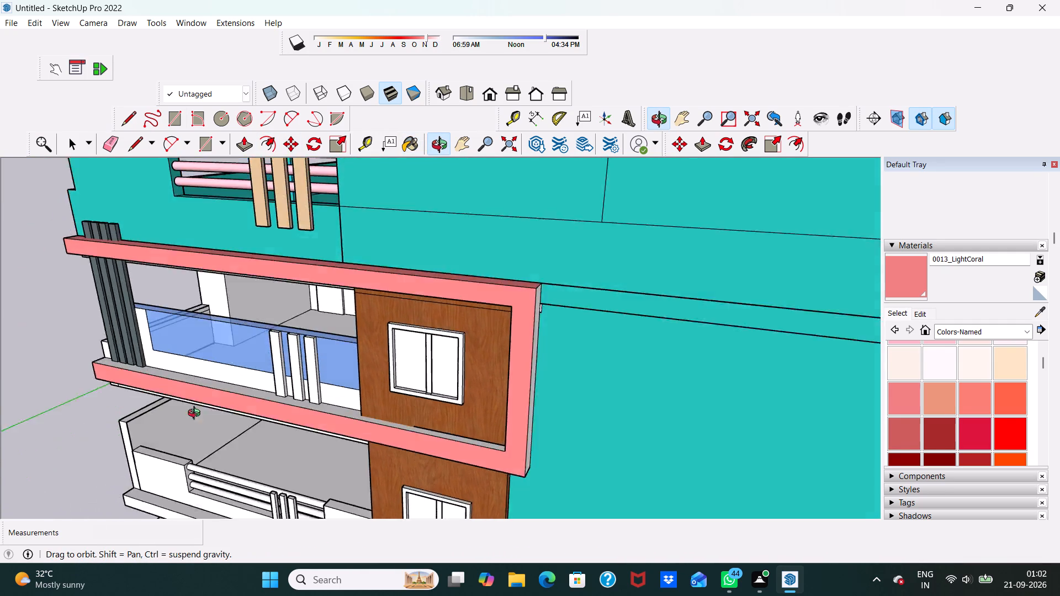
middle_click_drag(197, 414, 188, 421)
scroll(192, 388, "up", 6)
left_click(200, 351)
scroll(195, 354, "down", 5)
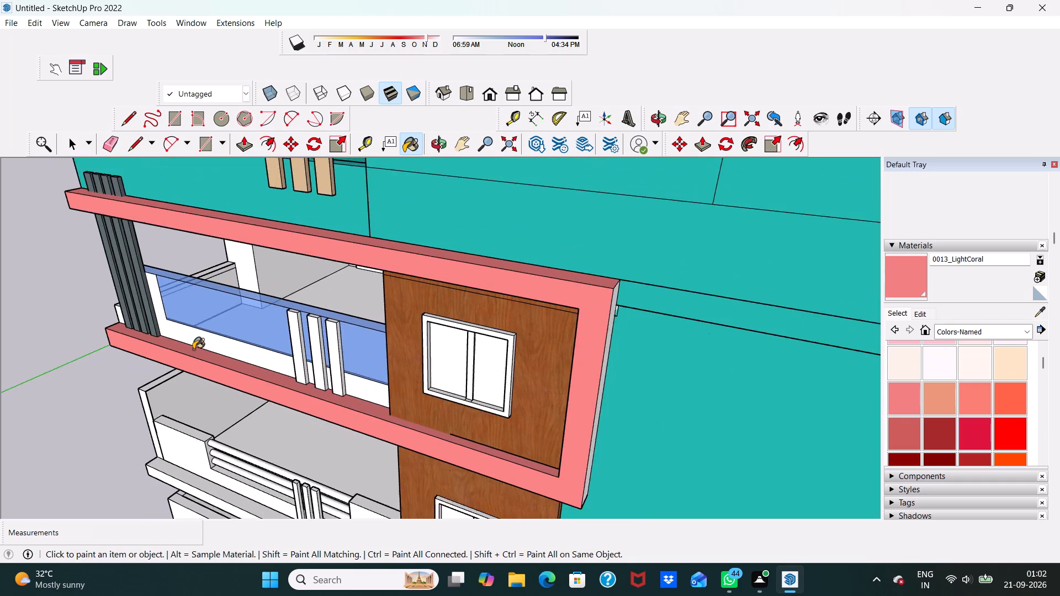
middle_click_drag(193, 349, 370, 299)
scroll(315, 292, "down", 5)
middle_click_drag(362, 271, 369, 273)
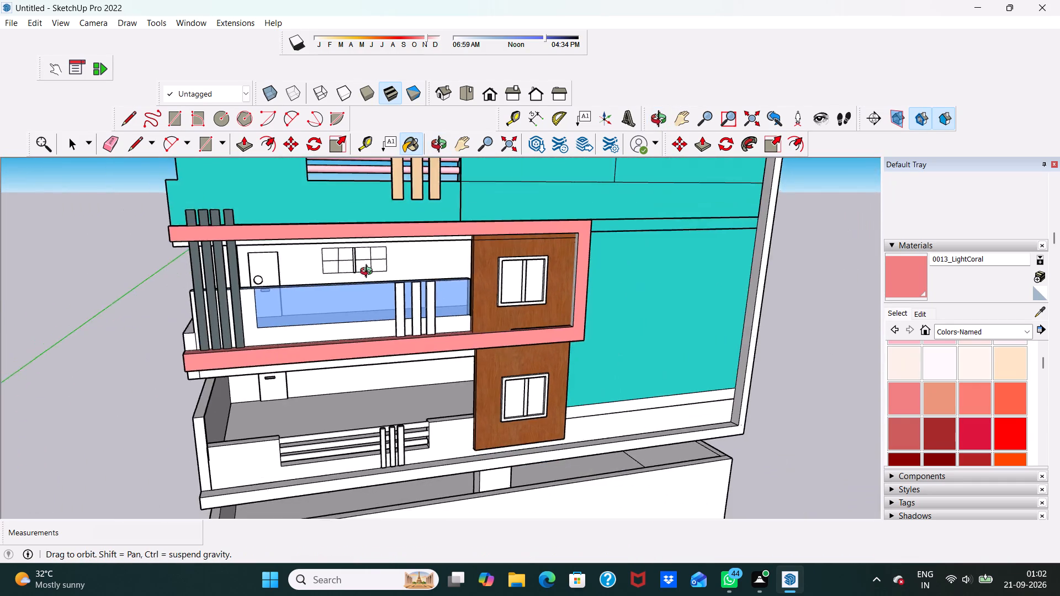
middle_click_drag(369, 273, 465, 244)
scroll(465, 244, "up", 2)
scroll(529, 225, "up", 5)
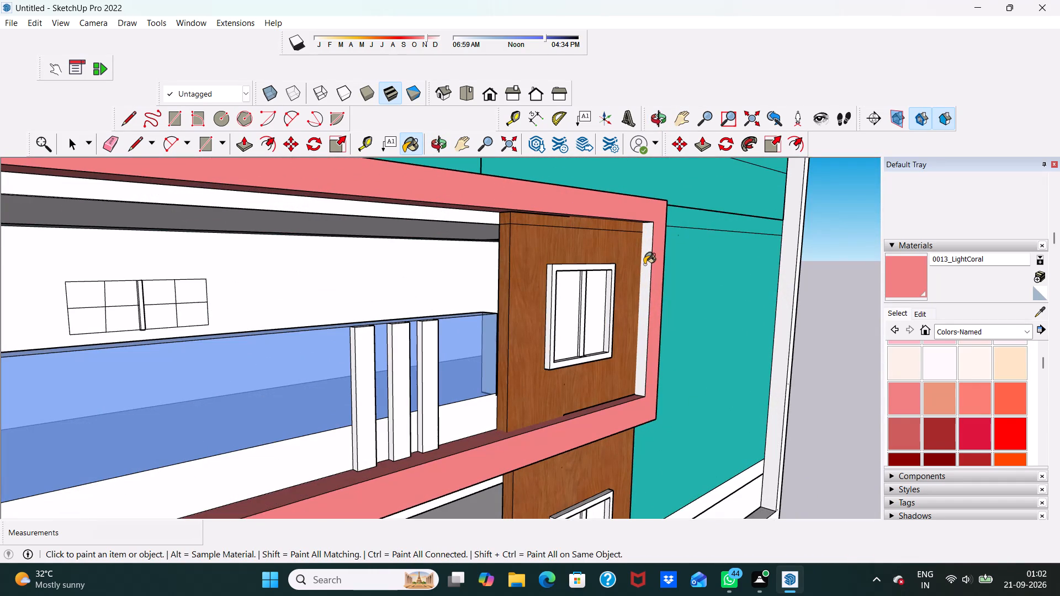
left_click(644, 264)
Paint the open end faces of the balcony frame's lower and upper bands LightCoral.
scroll(646, 264, "down", 4)
middle_click_drag(646, 264, 669, 118)
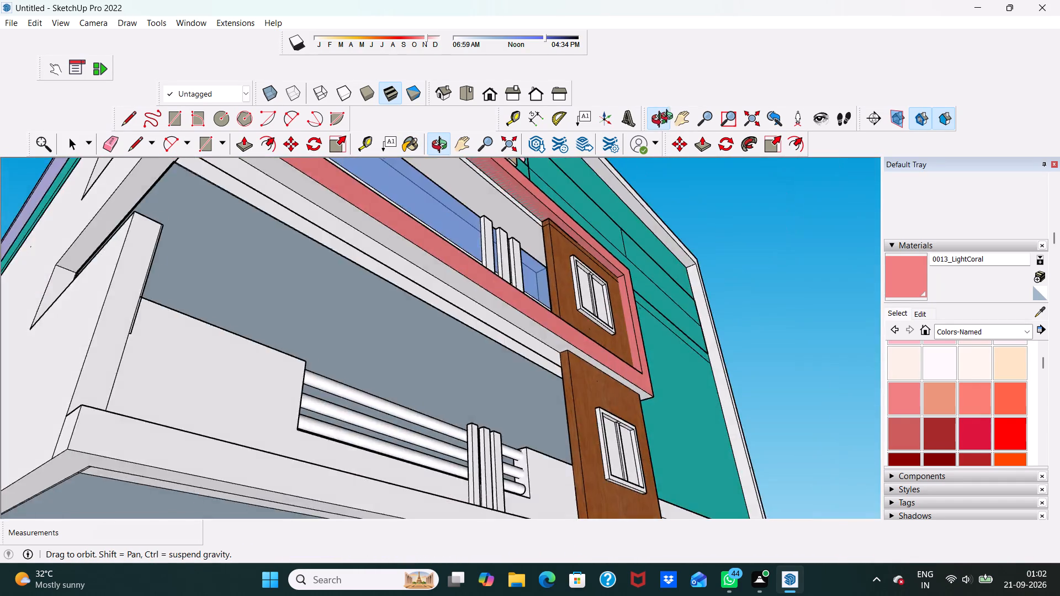
middle_click_drag(669, 118, 733, 204)
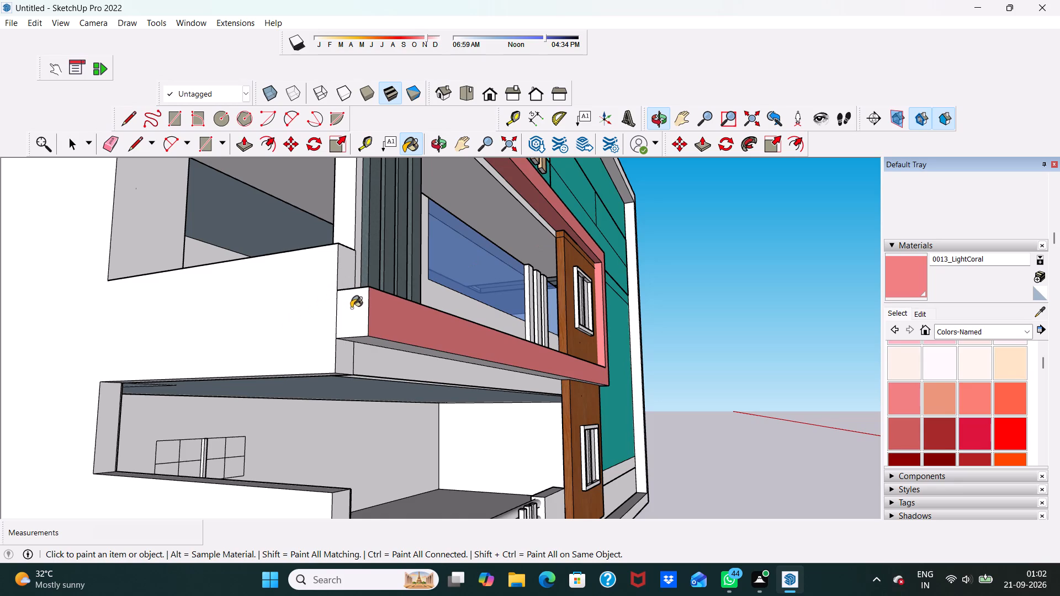
left_click(351, 308)
scroll(351, 308, "down", 17)
scroll(342, 232, "up", 10)
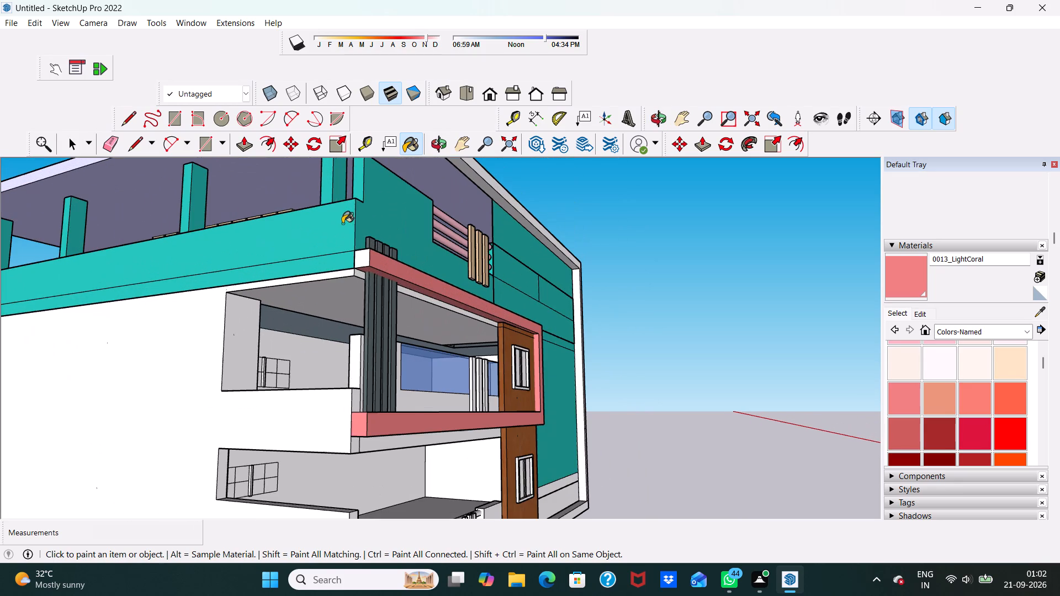
scroll(342, 223, "up", 1)
left_click(364, 257)
Paint the middle-floor balcony parapet face around the blue glass, between the grey and white fins, DarkSalmon.
scroll(366, 258, "down", 5)
middle_click_drag(372, 253, 308, 270)
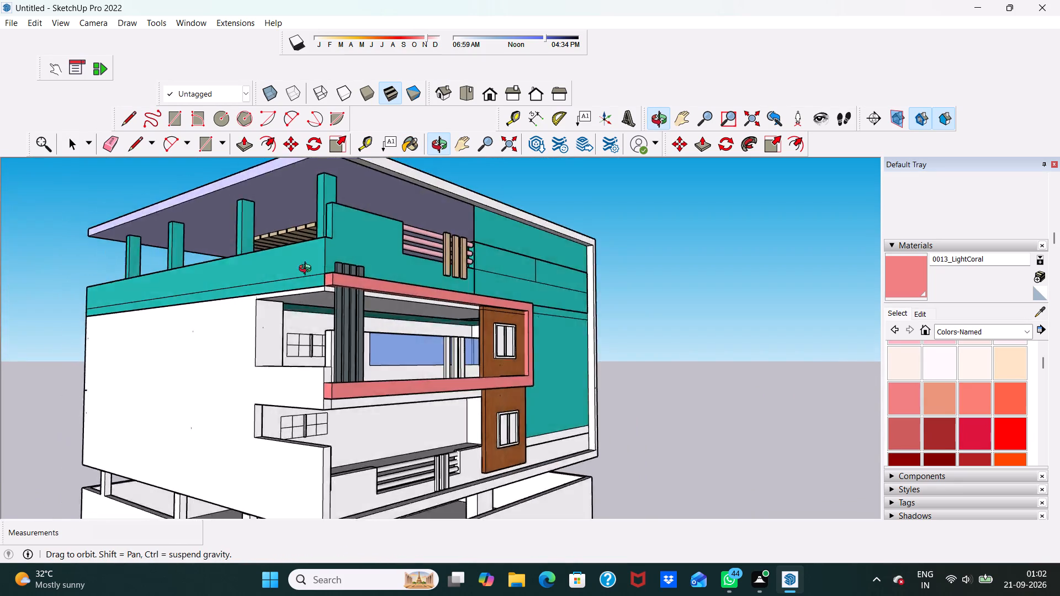
middle_click_drag(308, 270, 126, 318)
scroll(135, 327, "up", 1)
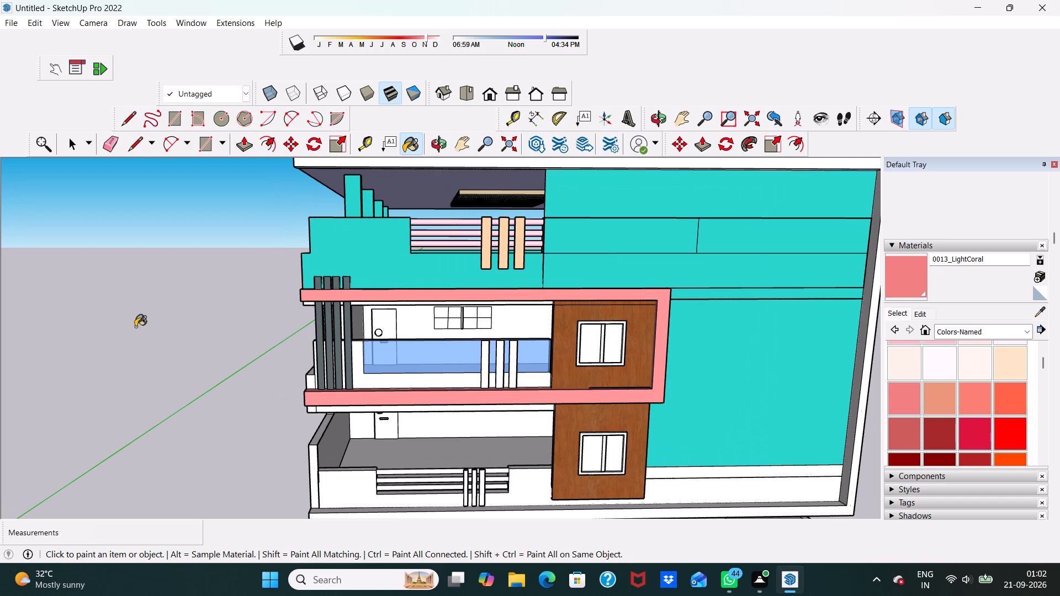
scroll(13, 320, "down", 1)
scroll(266, 301, "down", 1)
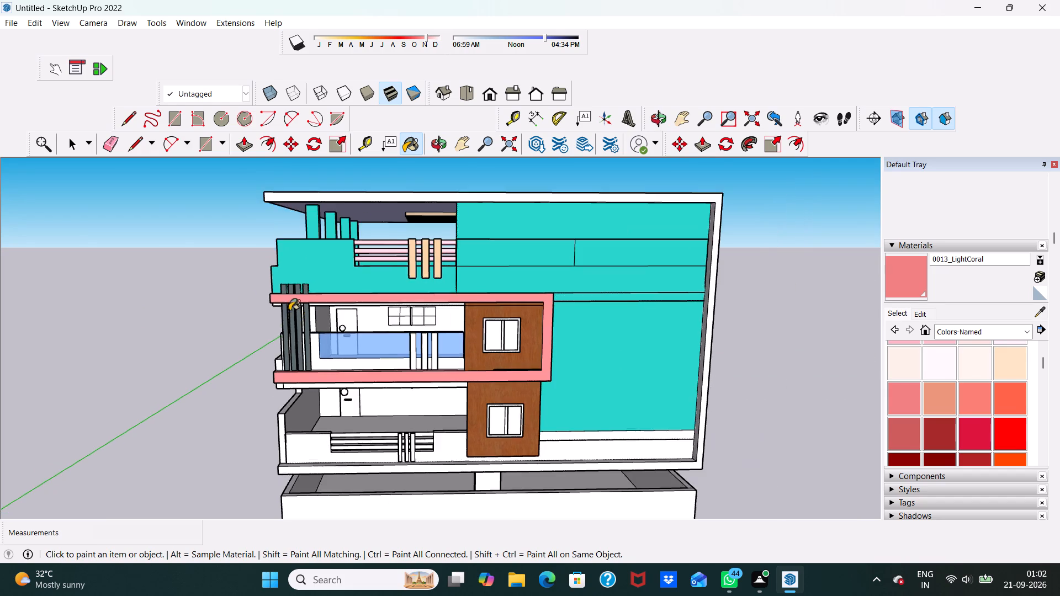
scroll(357, 361, "up", 6)
key("space")
scroll(380, 333, "up", 2)
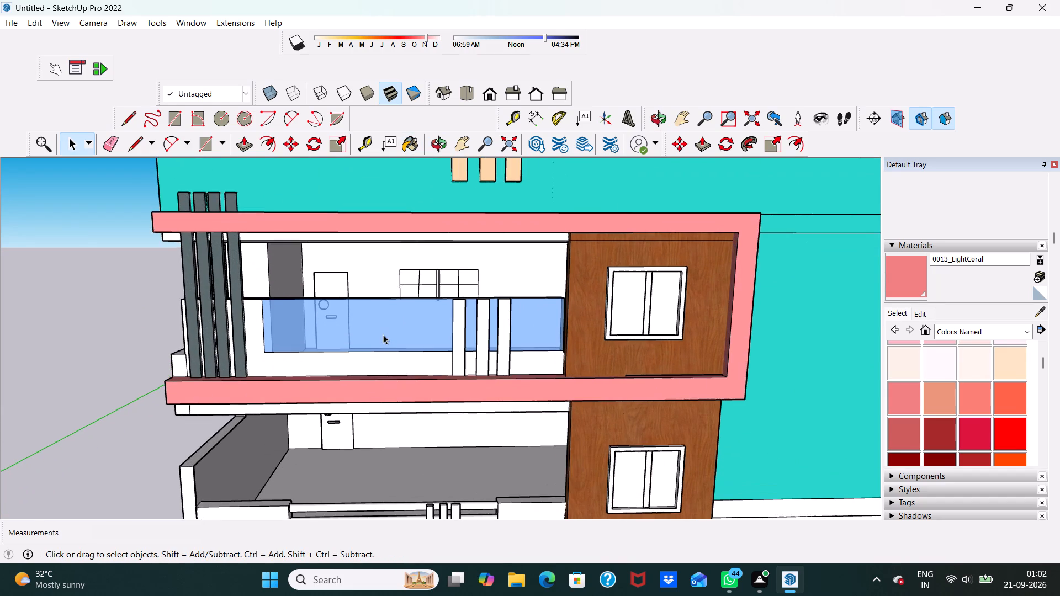
scroll(384, 334, "up", 3)
scroll(382, 317, "down", 2)
middle_click_drag(382, 317, 369, 316)
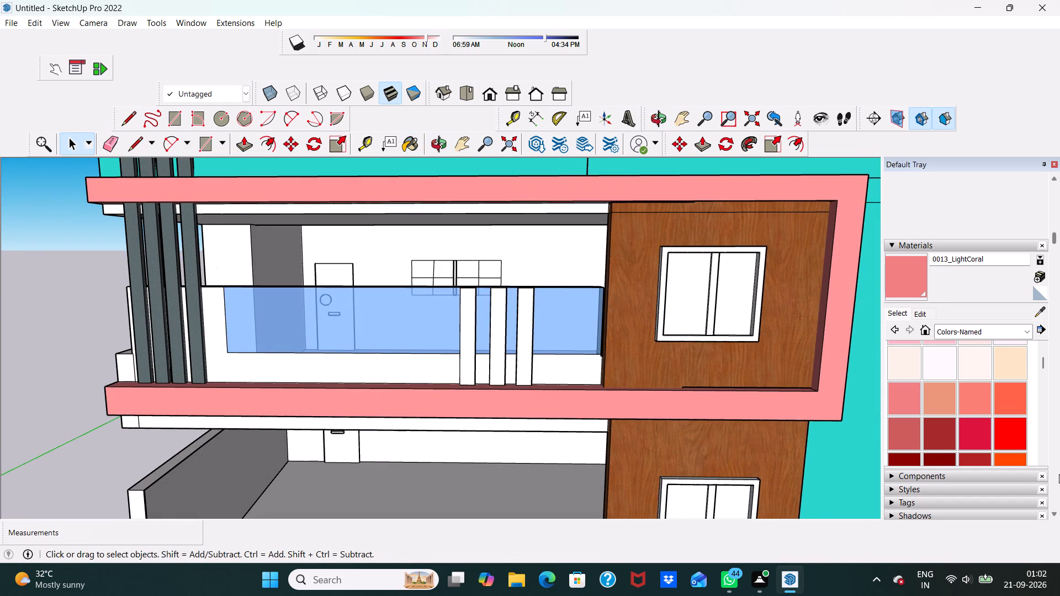
left_click(937, 393)
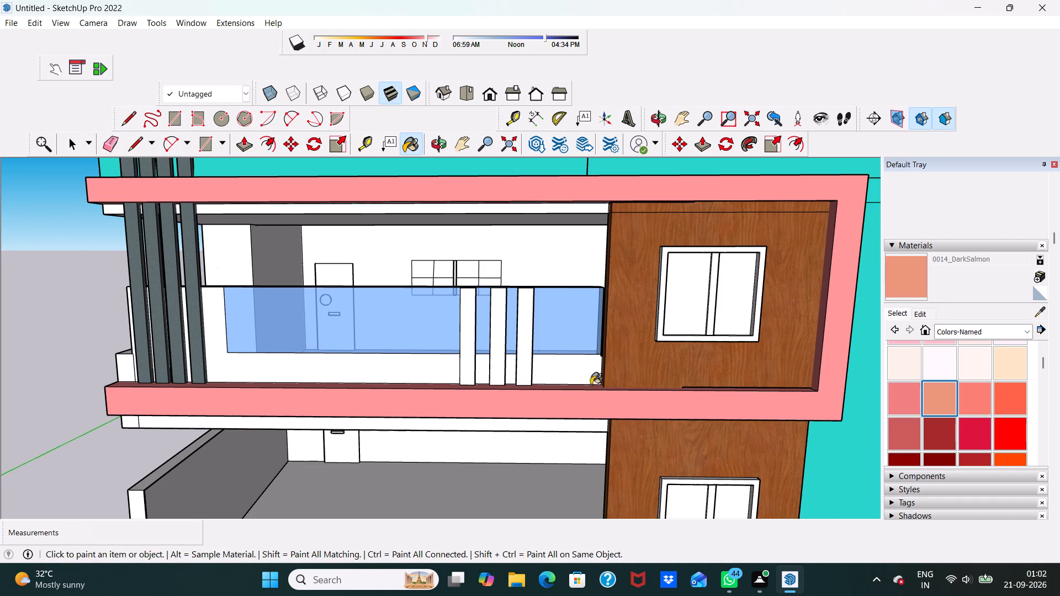
scroll(534, 354, "up", 4)
left_click(349, 375)
Paint the remaining parapet pieces beside and between the three white balcony fins DarkSalmon.
scroll(357, 373, "down", 4)
middle_click_drag(381, 361, 431, 360)
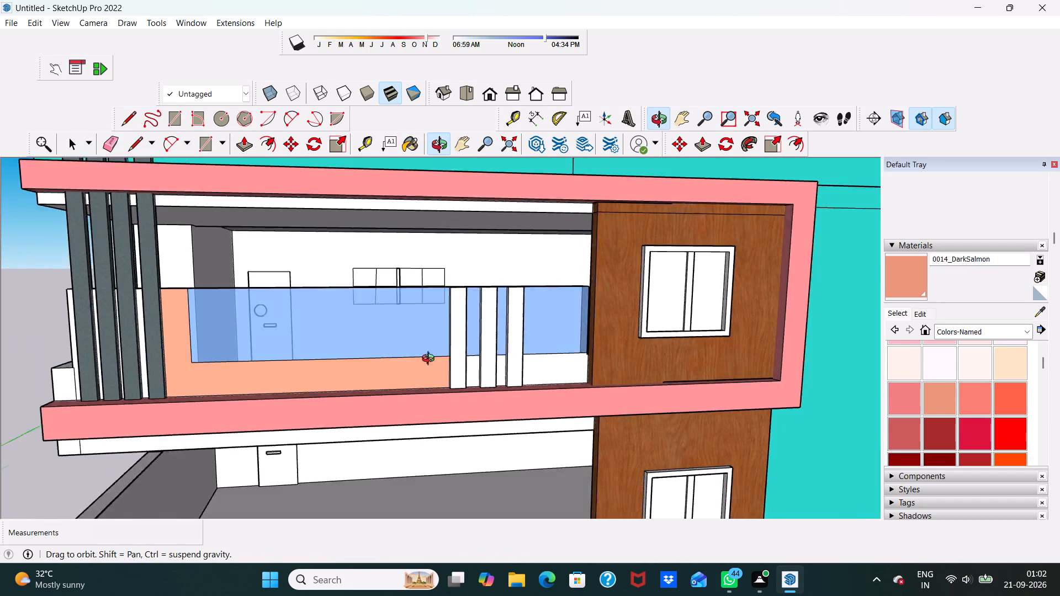
middle_click_drag(431, 360, 389, 451)
middle_click_drag(341, 392, 289, 361)
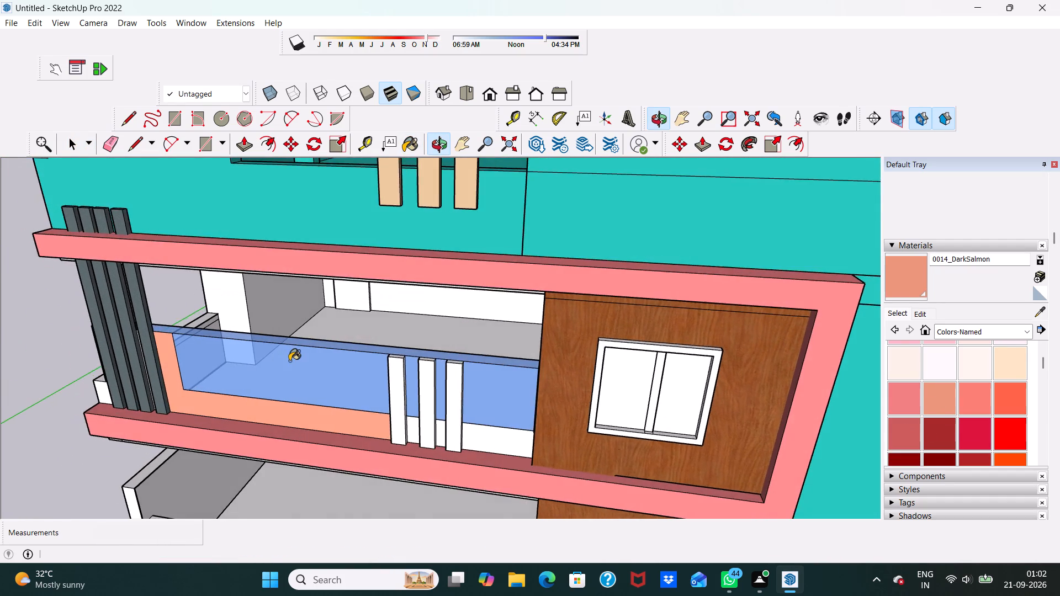
scroll(289, 361, "down", 4)
scroll(435, 427, "up", 3)
left_click(434, 410)
scroll(393, 398, "up", 5)
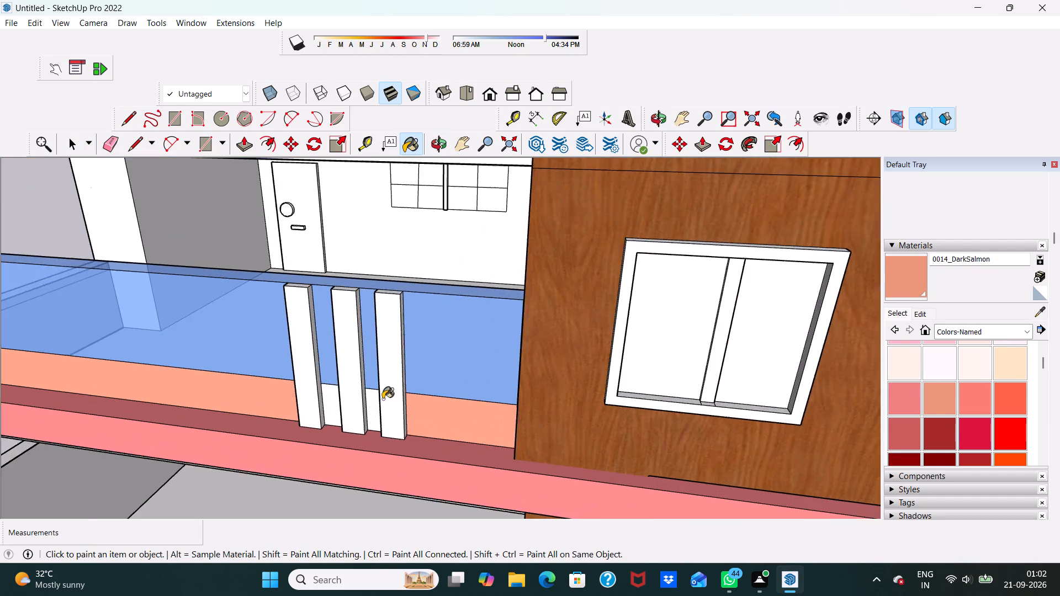
scroll(383, 399, "up", 5)
left_click(368, 407)
left_click(299, 385)
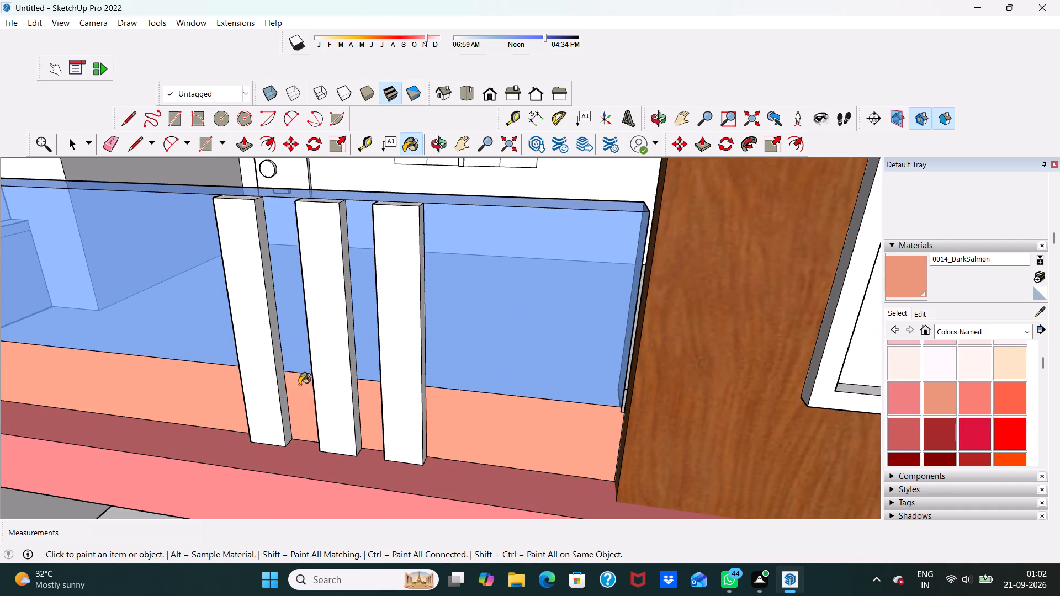
Paint the front slab edge beneath the balcony frame's upper band and the middle-floor balcony ceiling DarkSalmon.
scroll(299, 385, "down", 5)
middle_click_drag(303, 384, 384, 387)
scroll(379, 384, "down", 4)
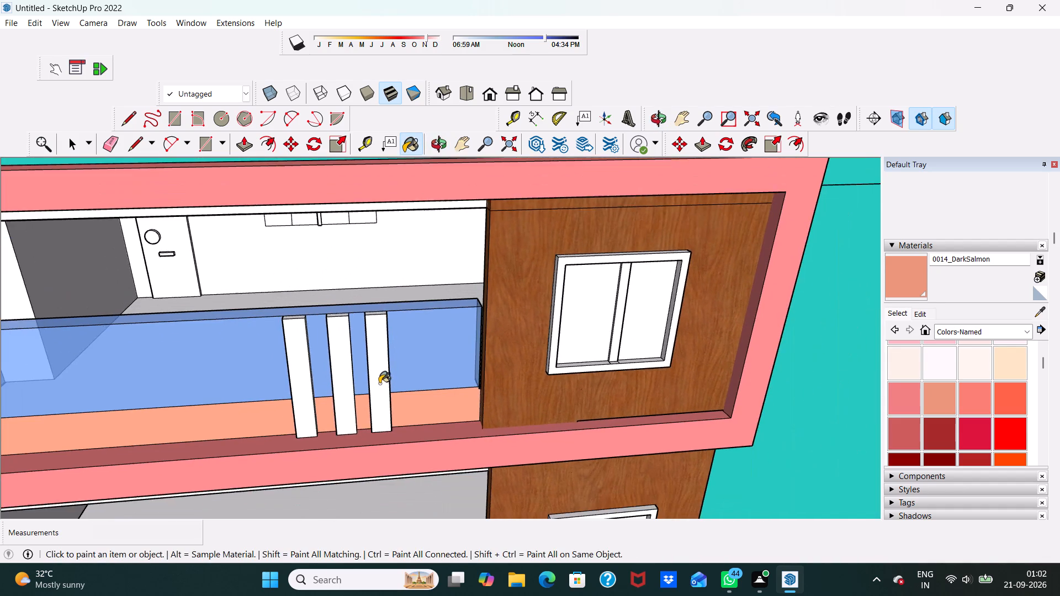
middle_click_drag(379, 384, 368, 306)
scroll(354, 307, "down", 8)
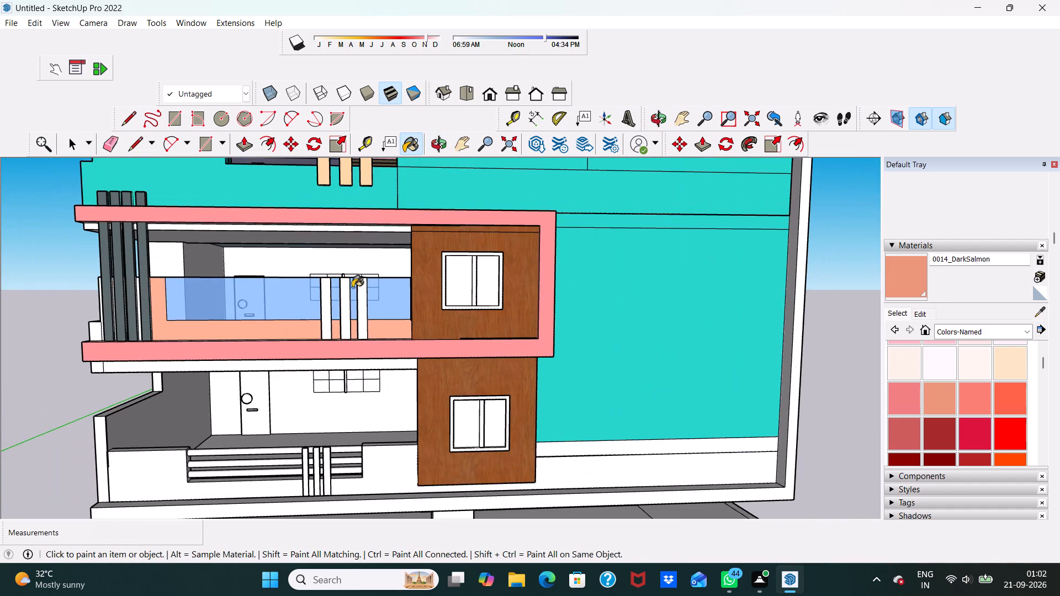
scroll(356, 281, "up", 5)
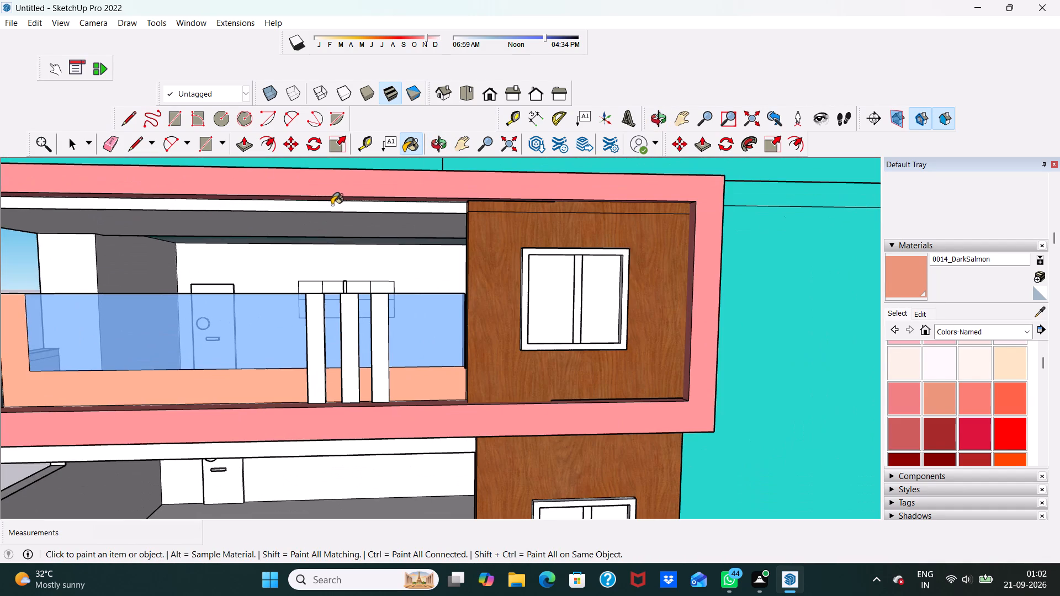
left_click(332, 205)
middle_click_drag(325, 210, 338, 129)
scroll(274, 195, "up", 1)
left_click(276, 200)
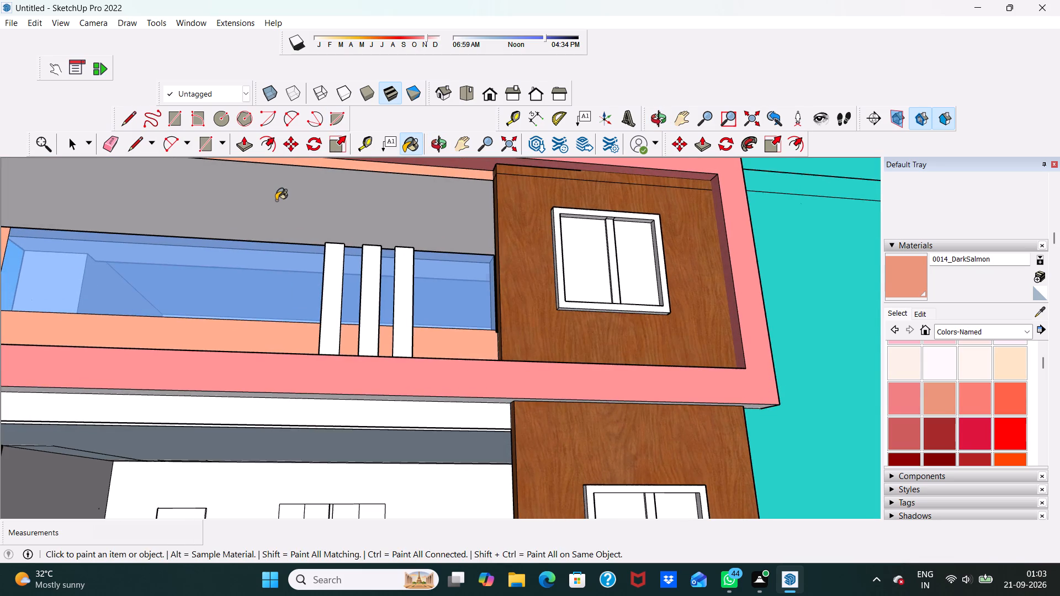
Paint the building's side wall with its slab edge, and the slab's end piece beside the grey fins, DarkSalmon.
scroll(276, 200, "down", 5)
middle_click_drag(290, 198, 517, 316)
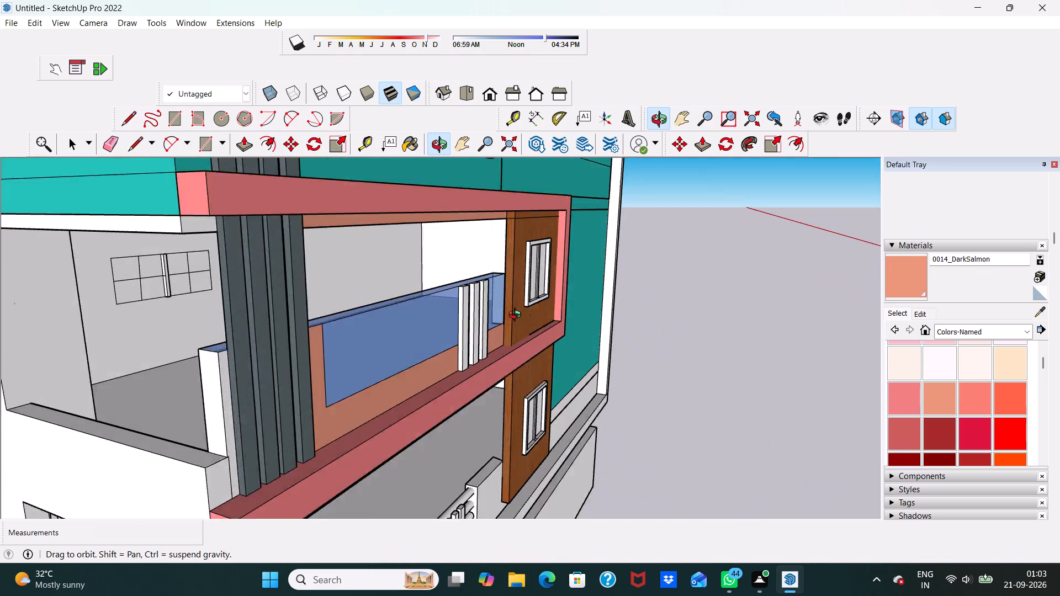
middle_click_drag(517, 316, 521, 318)
left_click(213, 252)
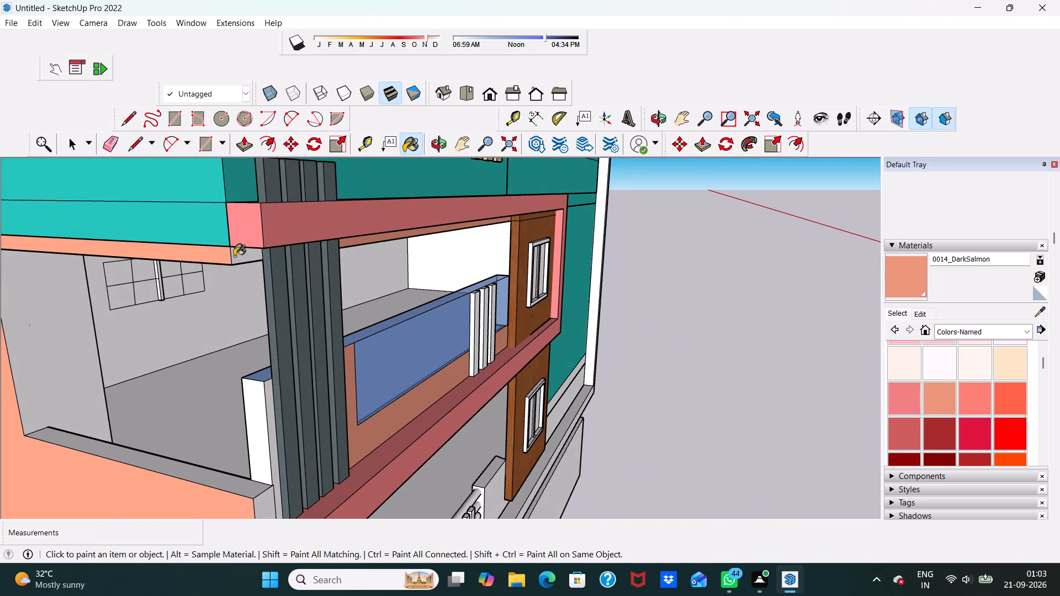
left_click(234, 256)
Paint the slab edge strips between the four grey fins, beneath the frame's upper band, DarkSalmon.
scroll(234, 256, "down", 4)
middle_click_drag(234, 256, 0, 169)
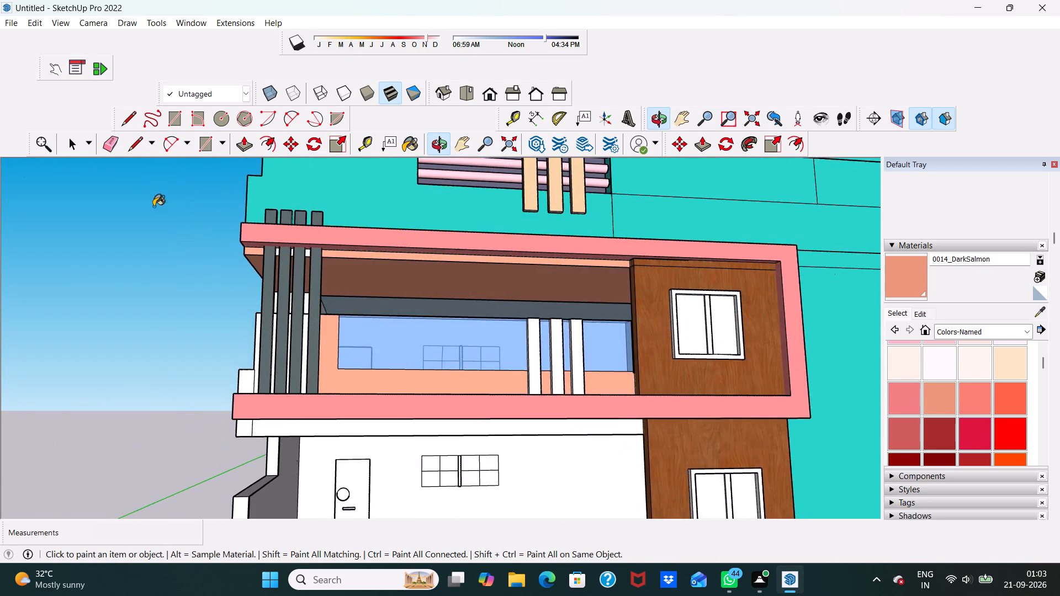
scroll(269, 232, "up", 13)
left_click(271, 270)
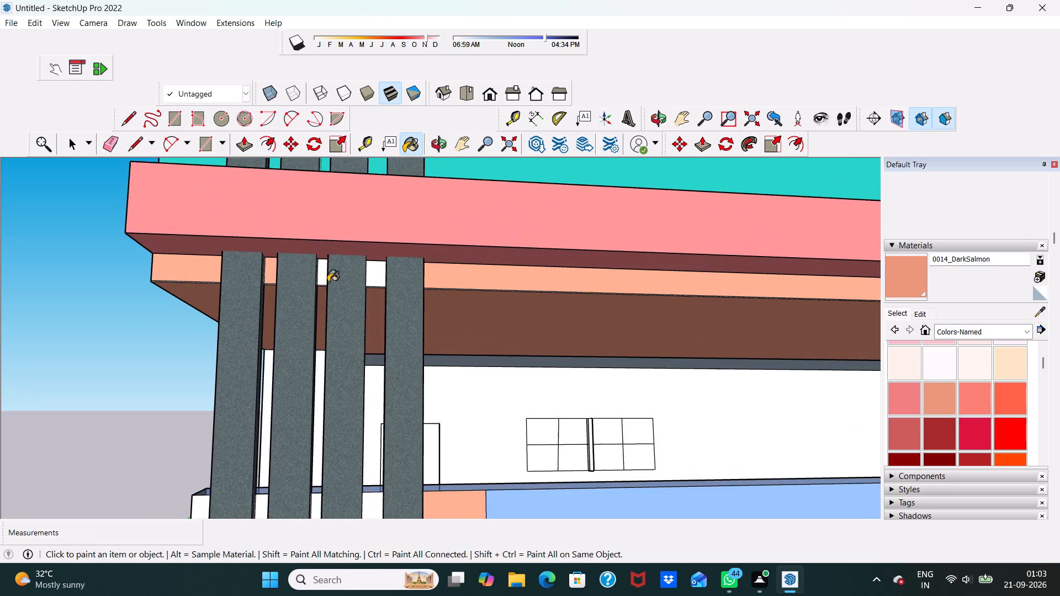
scroll(330, 282, "up", 3)
left_click(317, 276)
left_click(398, 279)
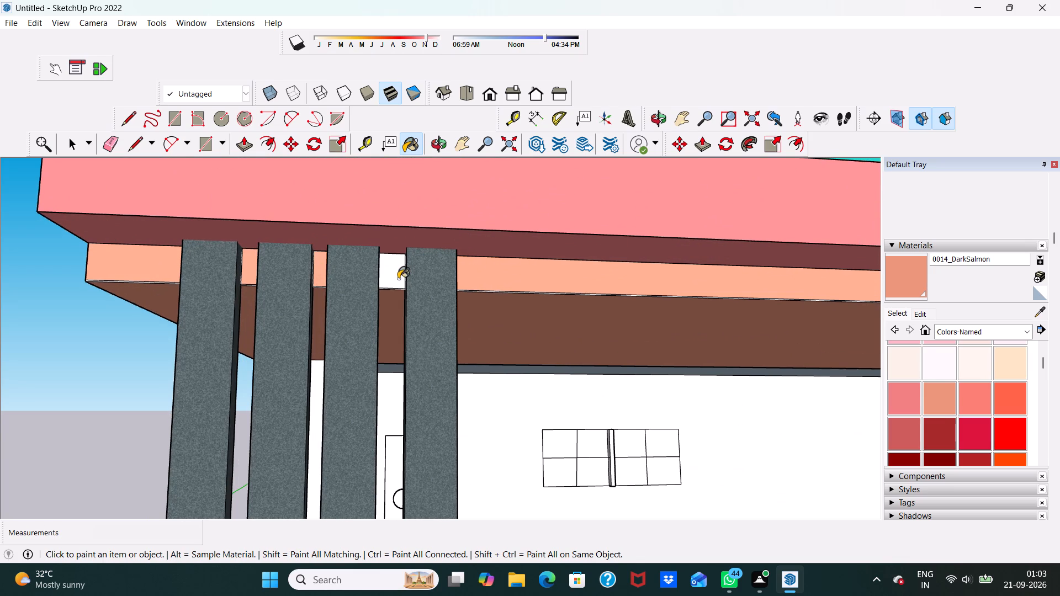
Examine the whole painted facade from several angles, checking which balcony and wall parts are still uncoloured.
scroll(394, 274, "down", 16)
middle_click_drag(502, 281, 486, 375)
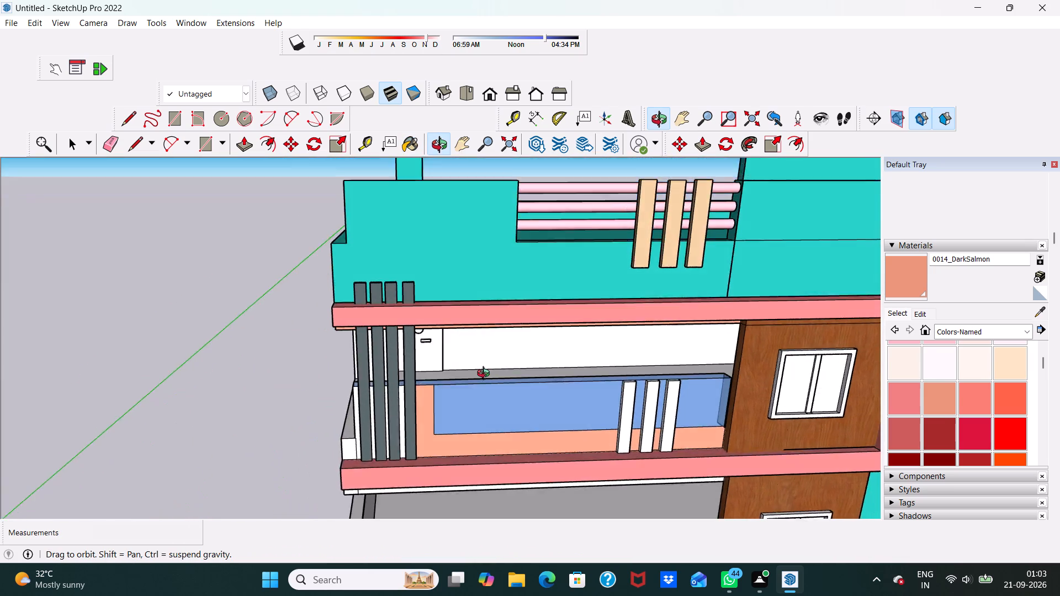
middle_click_drag(486, 375, 506, 238)
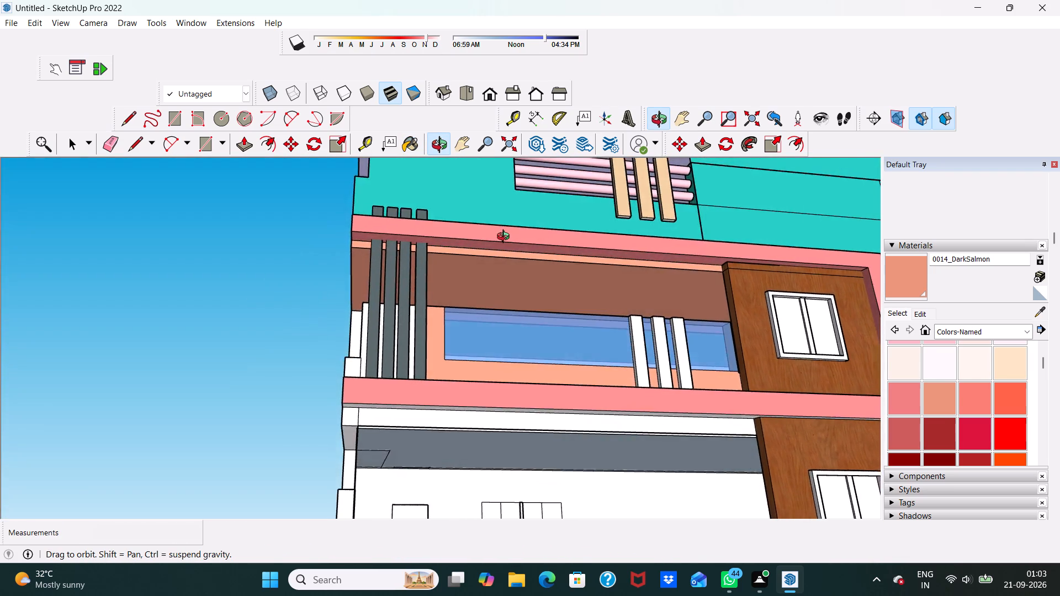
middle_click_drag(506, 238, 484, 342)
scroll(483, 320, "down", 10)
middle_click_drag(520, 331, 517, 274)
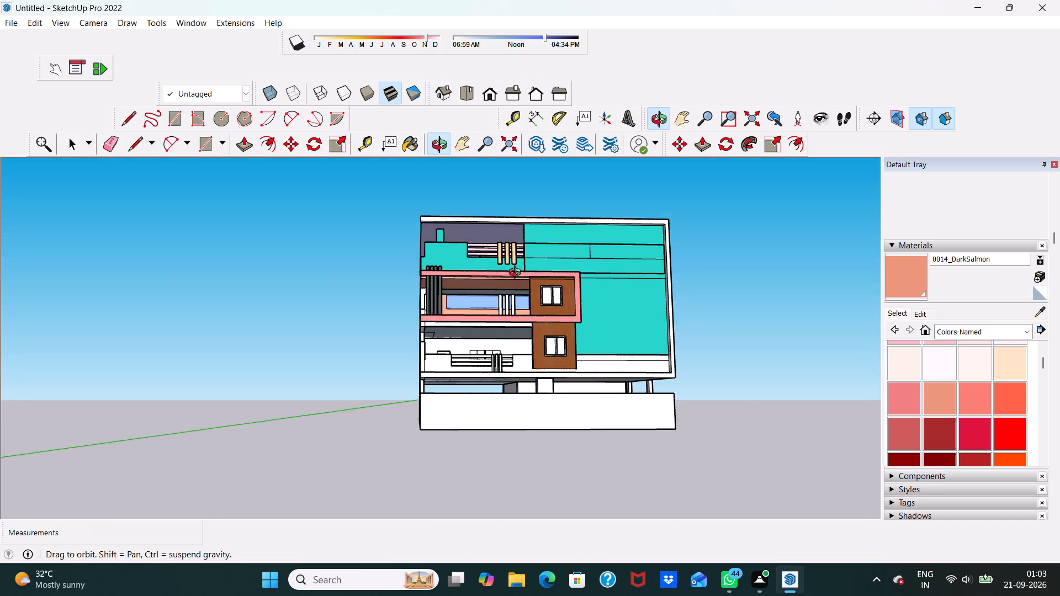
middle_click_drag(517, 274, 535, 353)
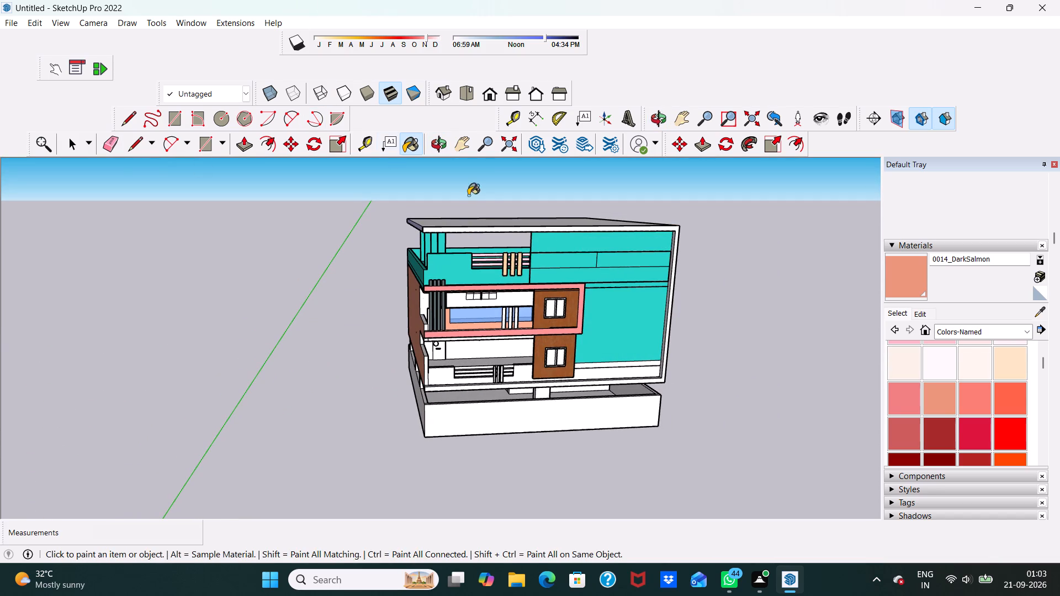
scroll(478, 209, "up", 3)
middle_click_drag(497, 348, 460, 331)
scroll(462, 329, "up", 2)
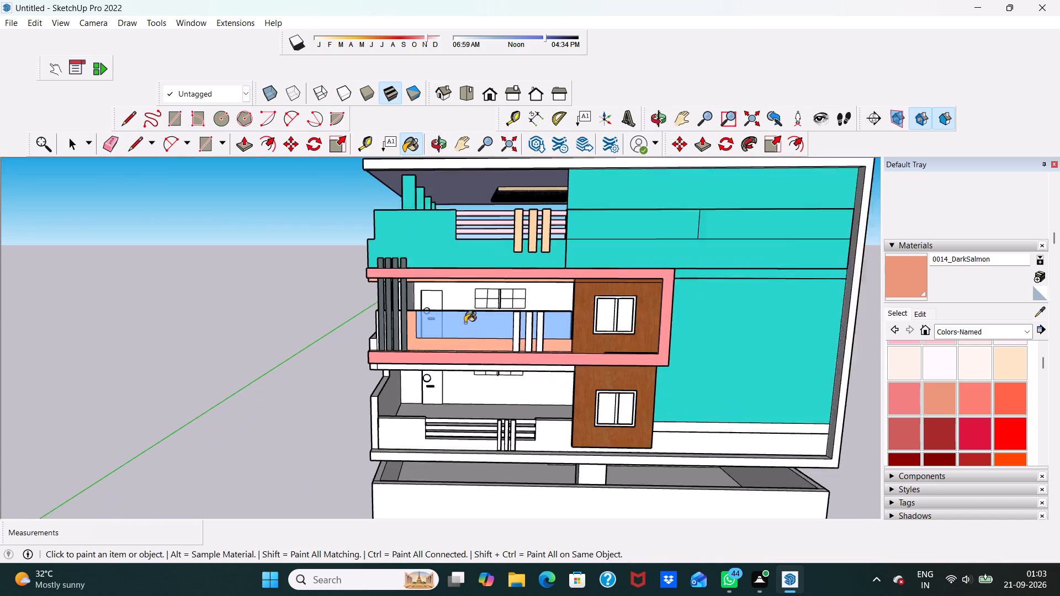
scroll(465, 323, "up", 2)
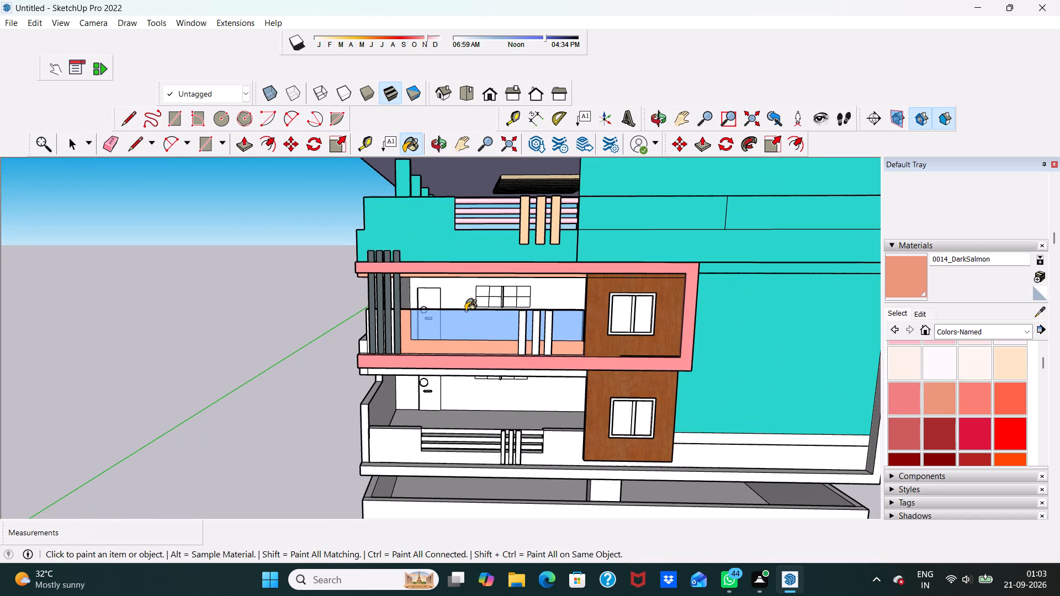
scroll(465, 311, "down", 4)
middle_click_drag(481, 325, 553, 305)
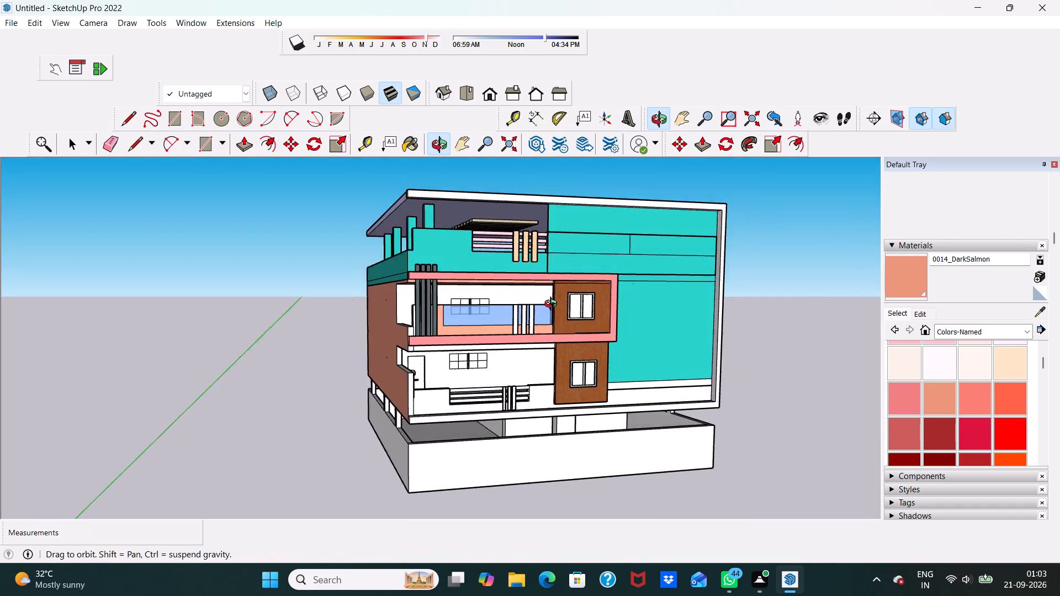
middle_click_drag(553, 305, 480, 338)
scroll(563, 319, "up", 8)
middle_click_drag(489, 308, 487, 274)
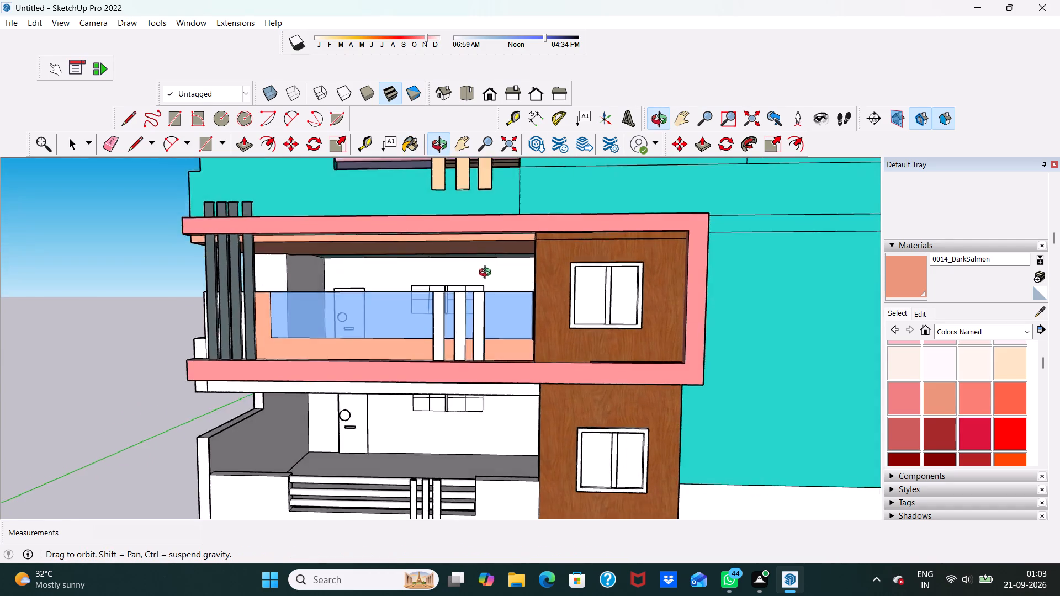
middle_click_drag(487, 274, 474, 317)
scroll(478, 294, "up", 1)
scroll(479, 283, "down", 3)
scroll(478, 300, "up", 1)
scroll(480, 305, "down", 7)
middle_click_drag(483, 319, 513, 296)
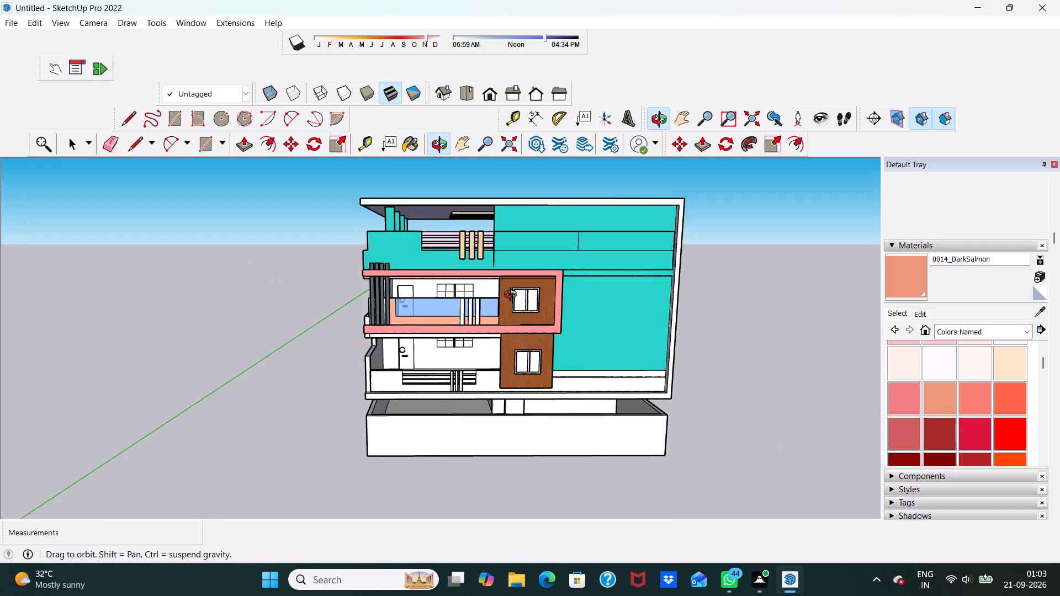
middle_click_drag(513, 296, 518, 311)
scroll(518, 311, "up", 5)
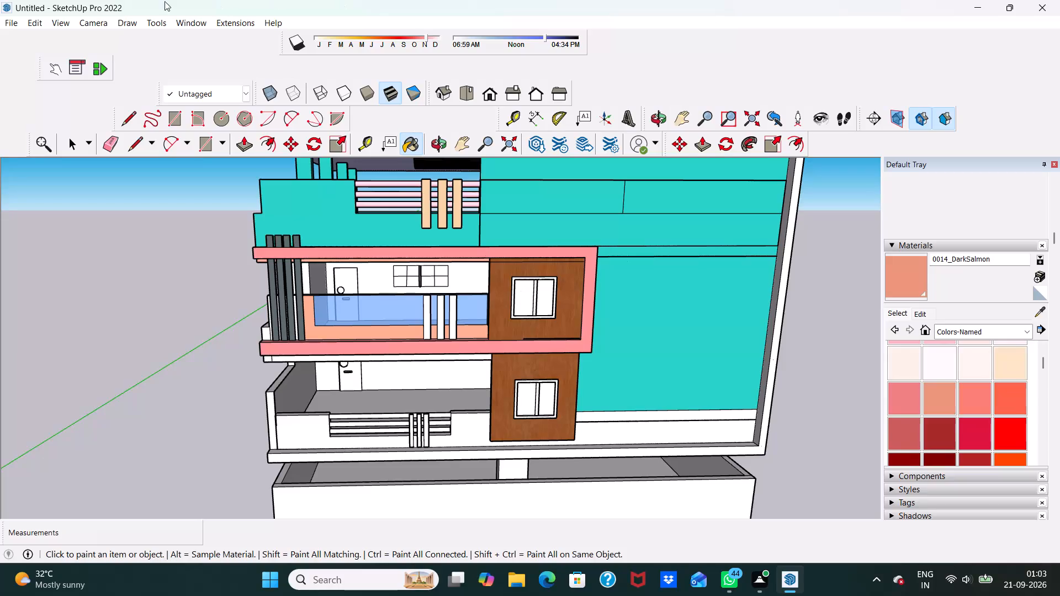
key("space")
middle_click_drag(316, 316, 317, 316)
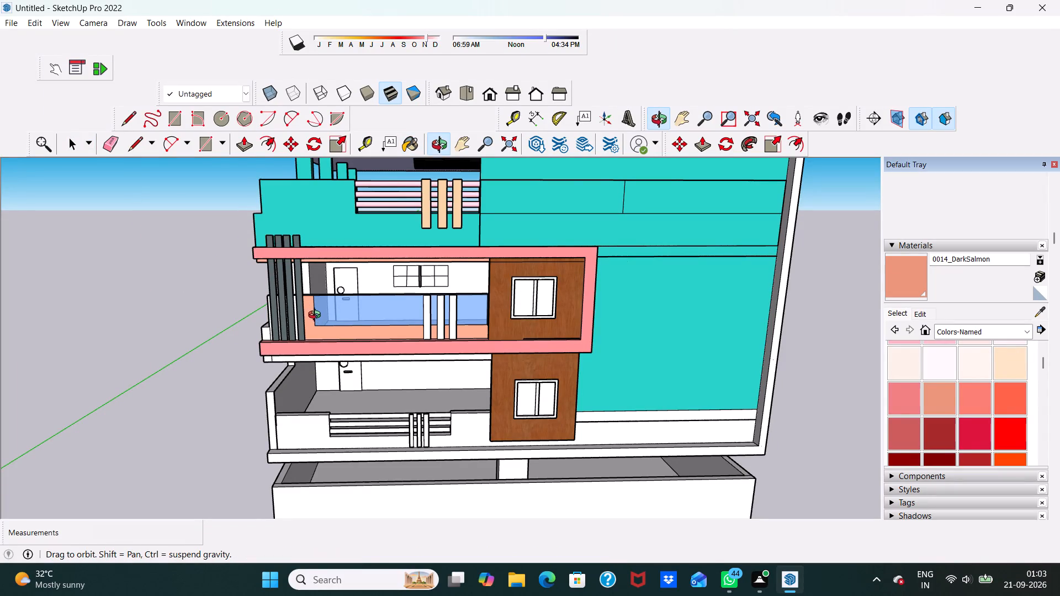
middle_click_drag(317, 316, 369, 293)
scroll(395, 283, "up", 2)
scroll(394, 274, "down", 2)
middle_click_drag(394, 274, 325, 328)
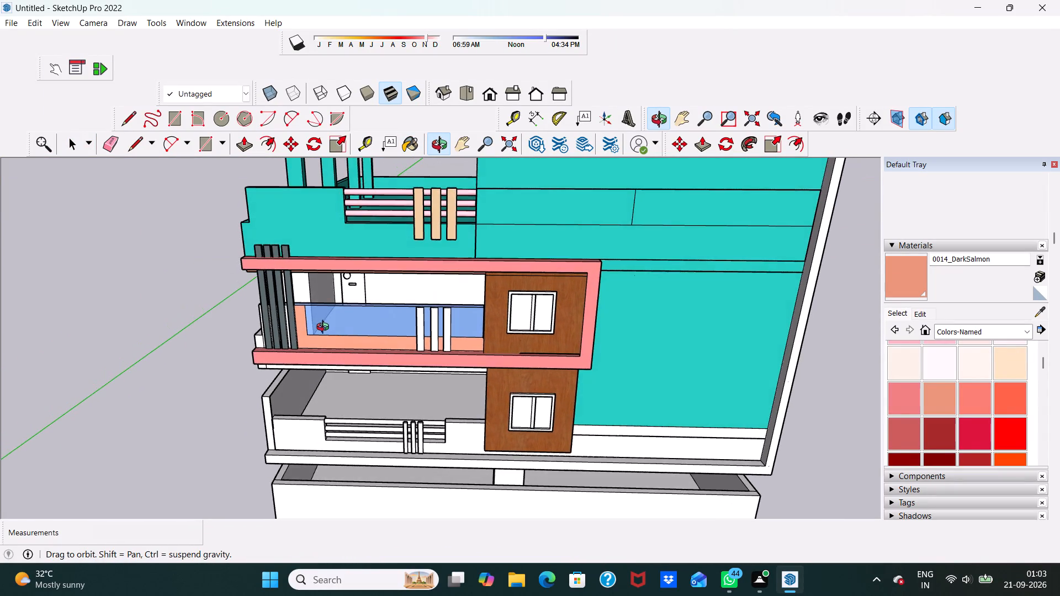
middle_click_drag(325, 328, 325, 328)
scroll(581, 273, "up", 1)
scroll(658, 342, "down", 3)
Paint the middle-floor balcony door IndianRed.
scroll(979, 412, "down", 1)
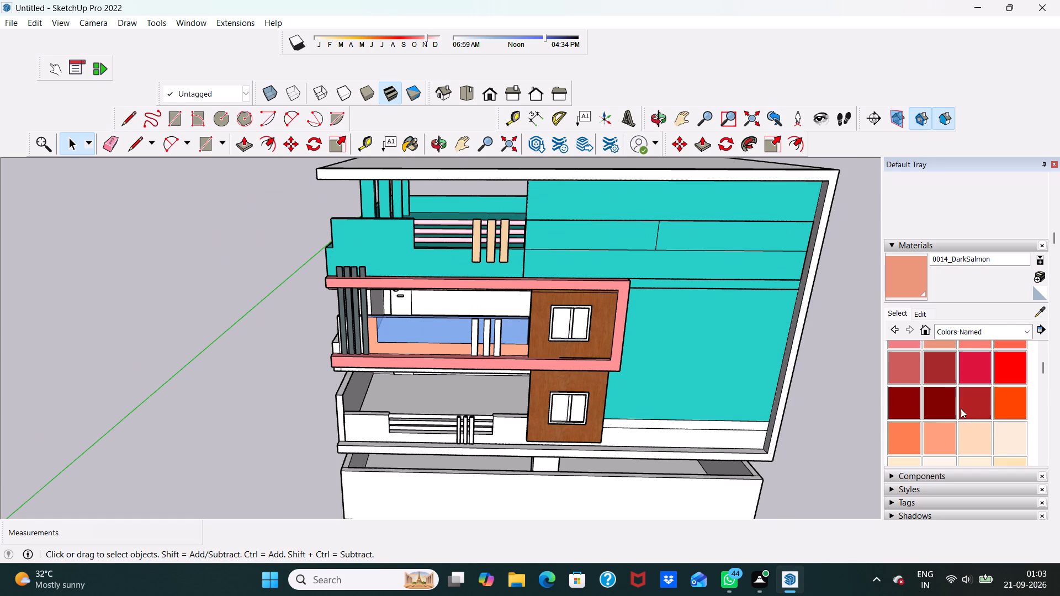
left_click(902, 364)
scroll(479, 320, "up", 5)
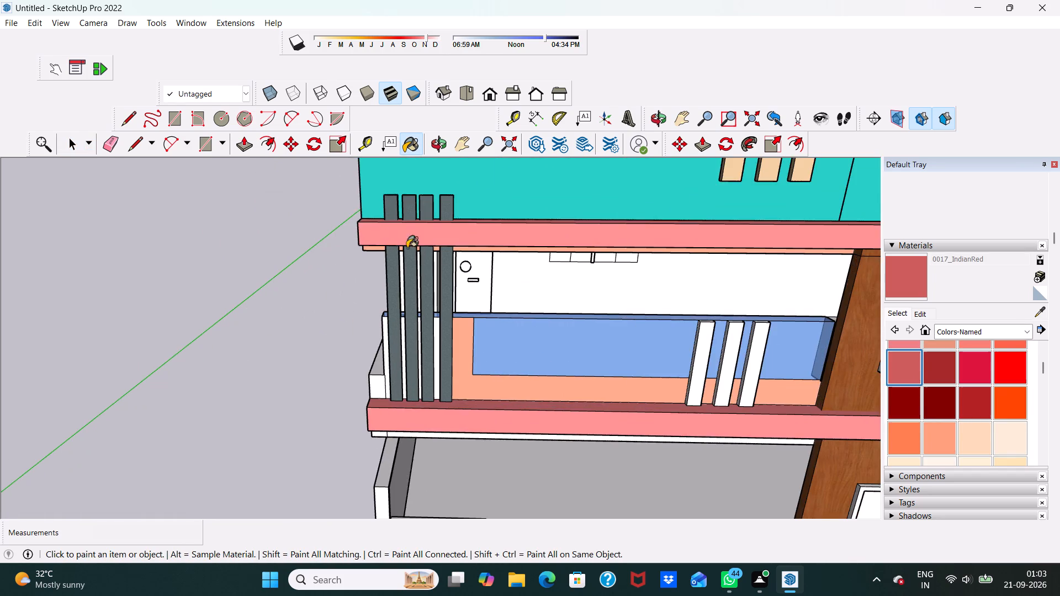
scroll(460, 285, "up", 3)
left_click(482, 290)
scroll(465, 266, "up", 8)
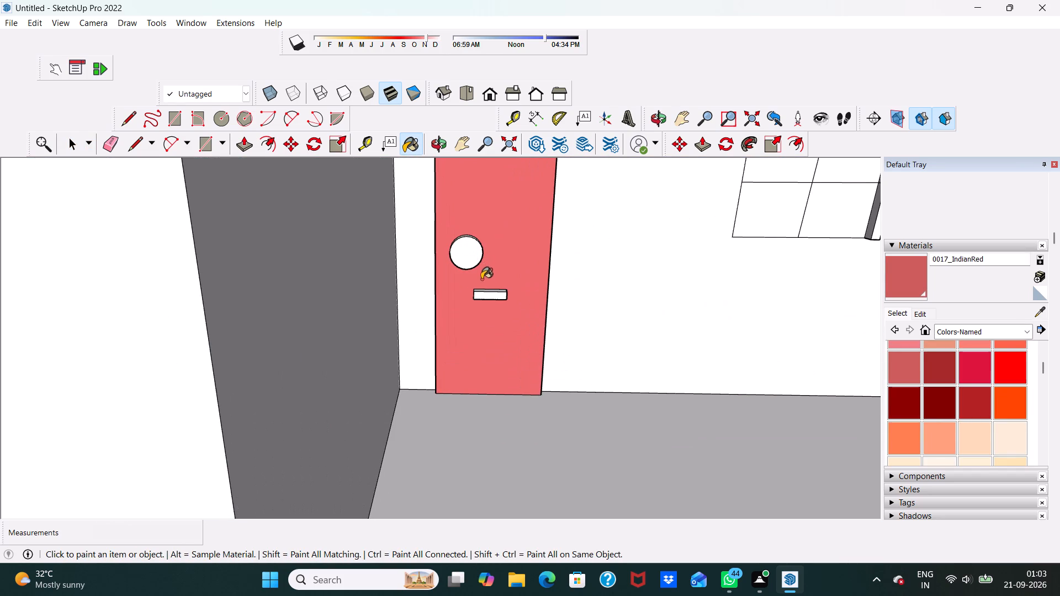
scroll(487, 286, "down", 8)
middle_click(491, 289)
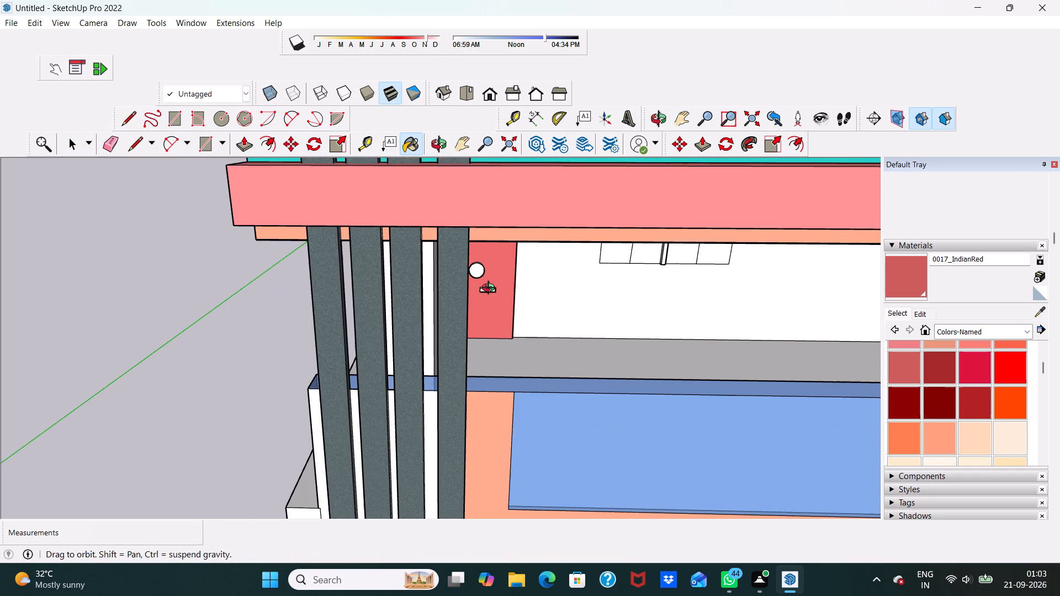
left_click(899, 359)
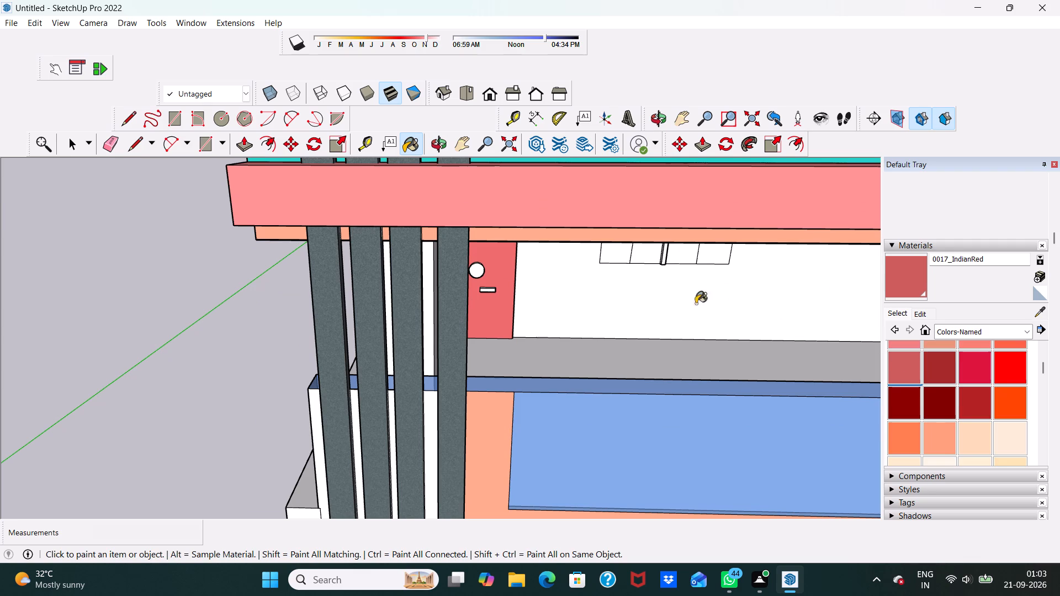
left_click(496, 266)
Paint the middle-floor balcony door Crimson.
scroll(902, 337, "down", 3)
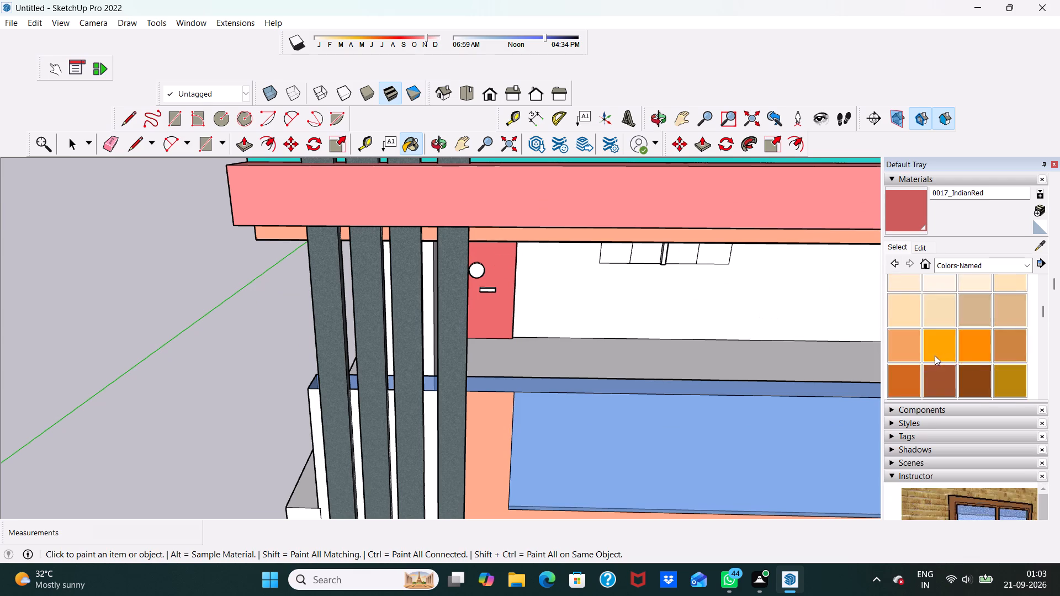
scroll(928, 355, "up", 2)
left_click(973, 299)
scroll(639, 301, "up", 4)
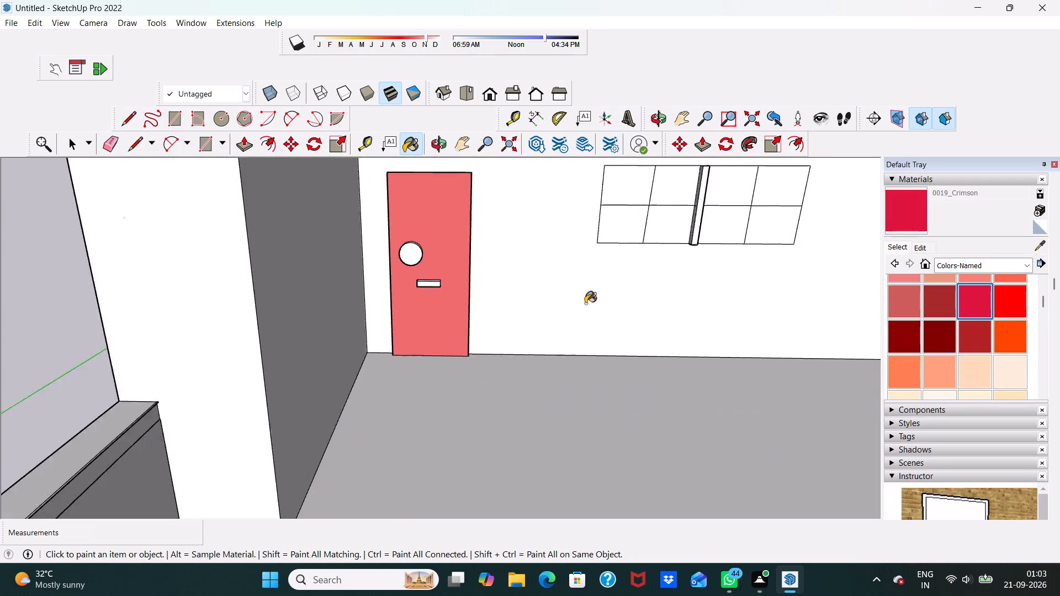
scroll(585, 304, "up", 1)
left_click(448, 284)
Look through the Colors-Named swatches for a different shade for the middle-floor balcony door.
scroll(770, 308, "down", 3)
scroll(966, 356, "up", 2)
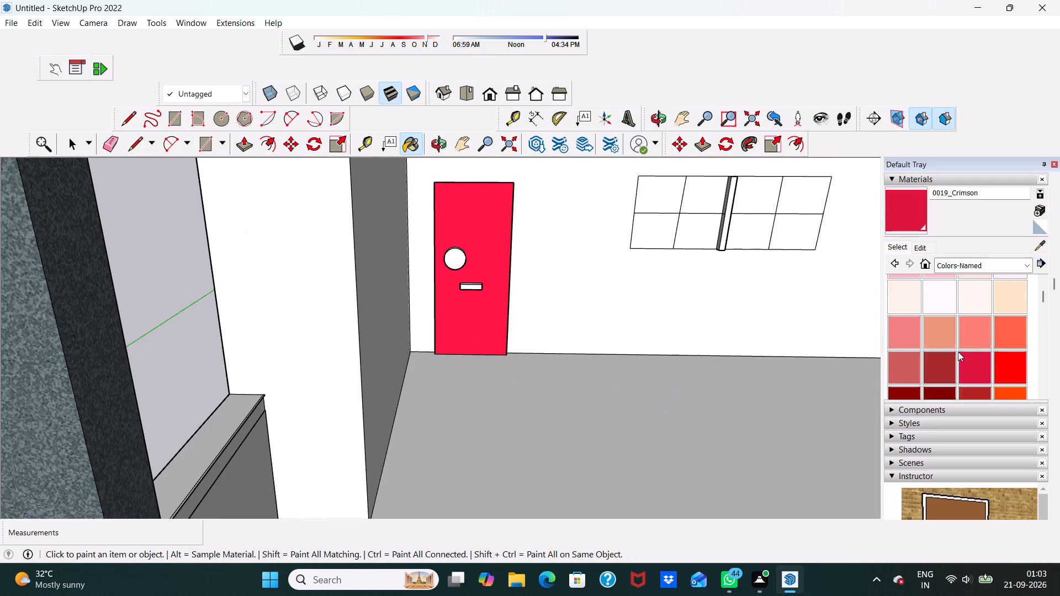
scroll(958, 352, "up", 1)
scroll(956, 349, "down", 11)
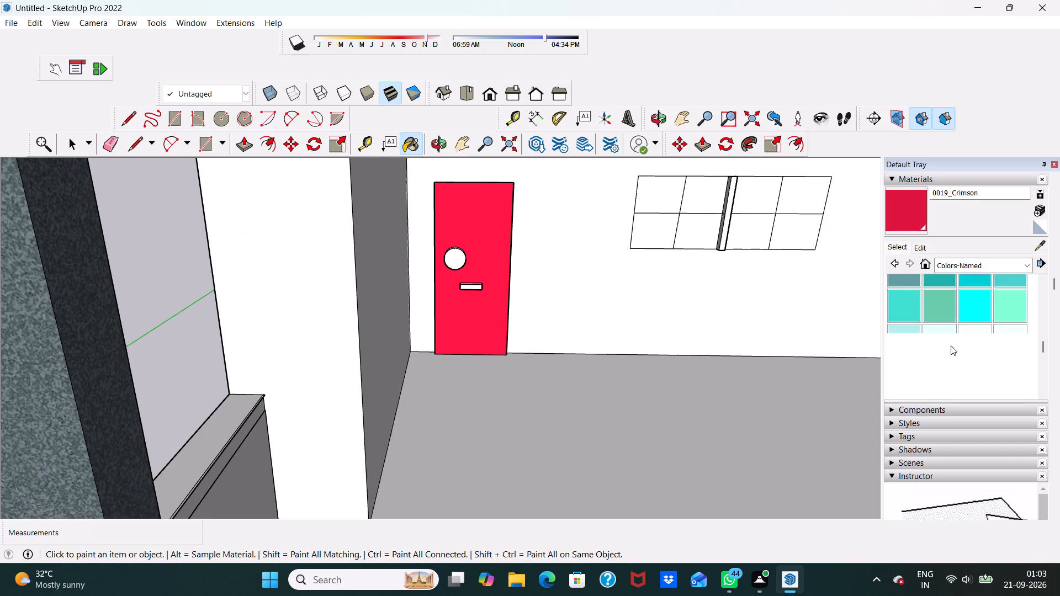
scroll(951, 345, "down", 11)
scroll(951, 345, "up", 5)
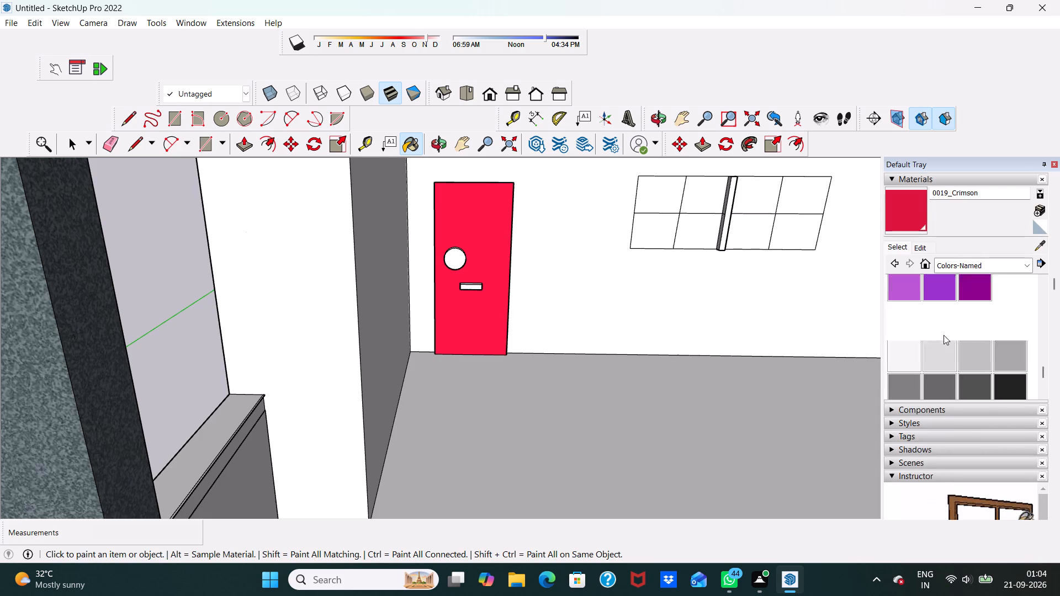
scroll(944, 335, "up", 11)
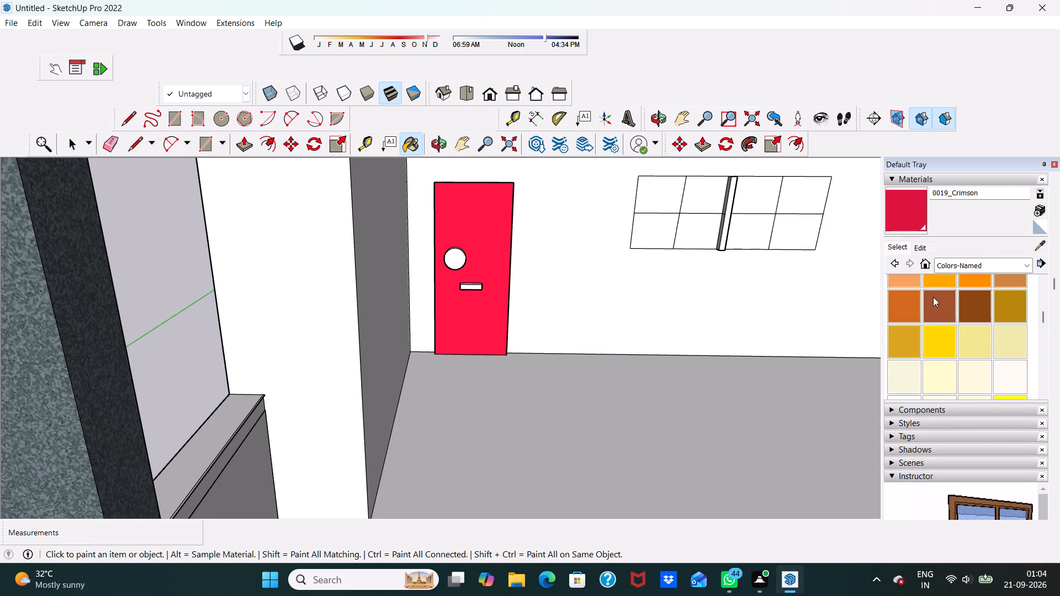
scroll(935, 304, "down", 1)
scroll(936, 308, "up", 9)
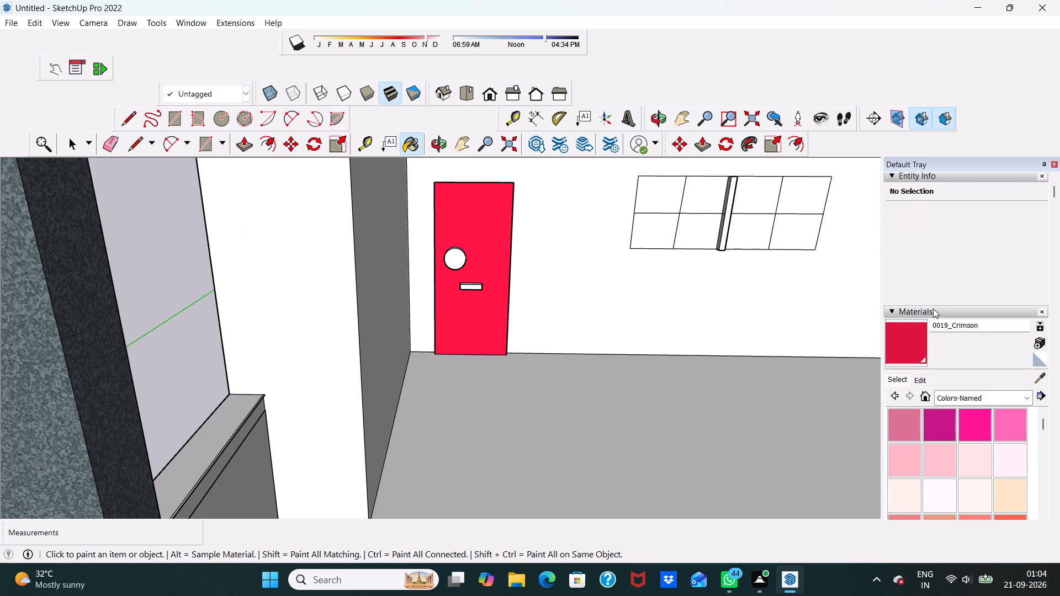
scroll(960, 384, "down", 5)
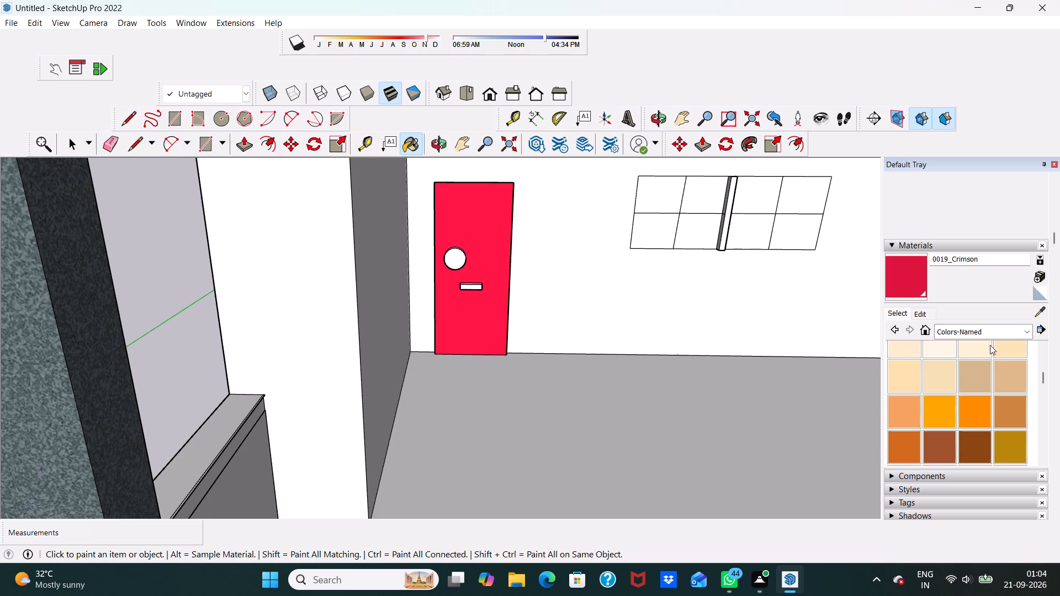
Paint the middle-floor balcony door's front and exposed side edge Color A06 from the Colors collection.
left_click(1026, 331)
scroll(1016, 340, "down", 2)
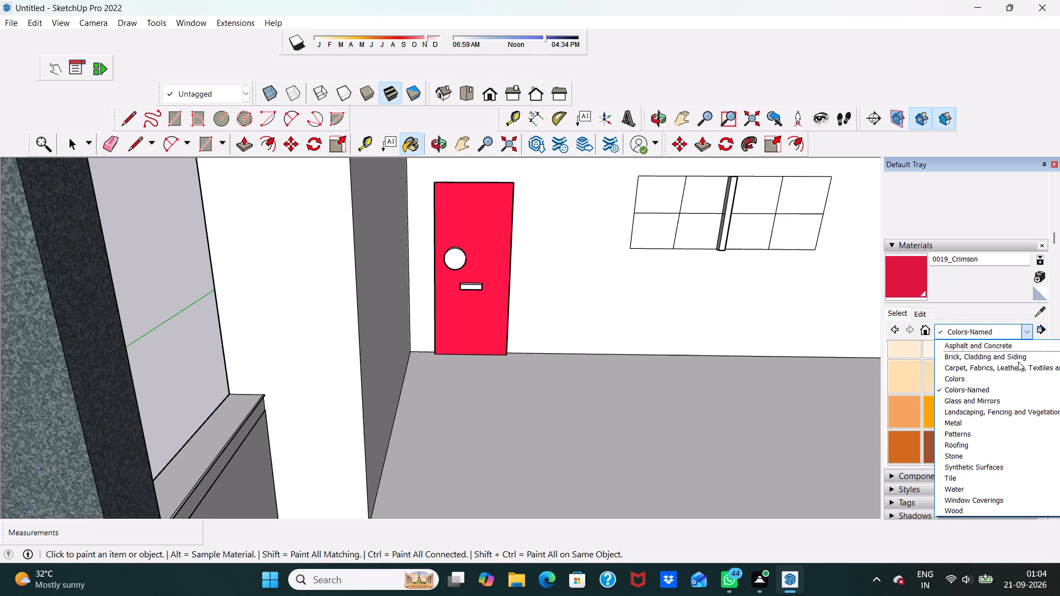
scroll(1018, 361, "down", 1)
left_click(1003, 379)
scroll(962, 343, "down", 10)
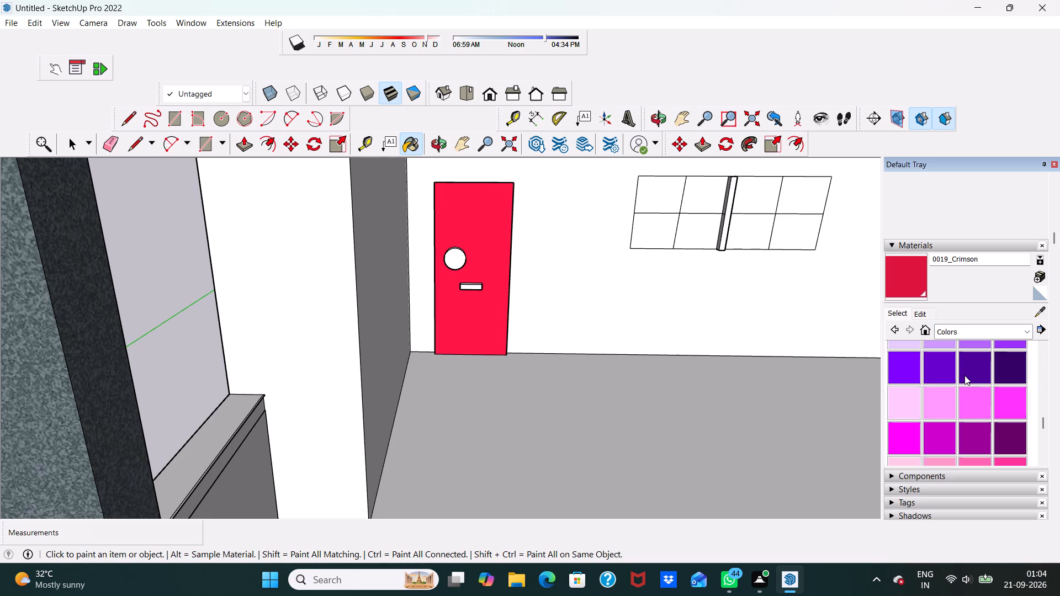
scroll(964, 373, "up", 10)
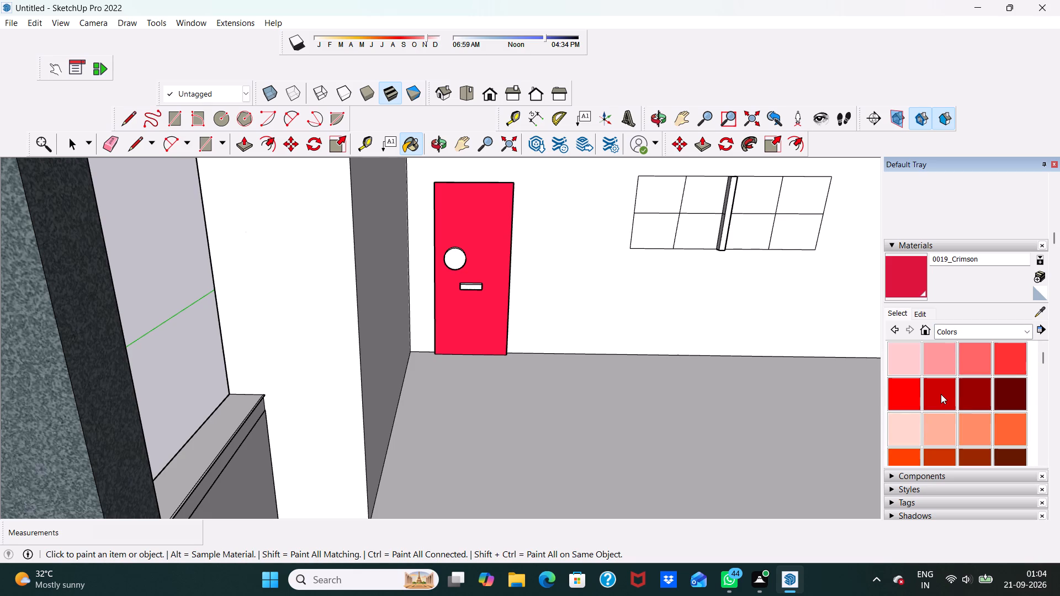
left_click(941, 394)
scroll(518, 292, "up", 3)
left_click(493, 288)
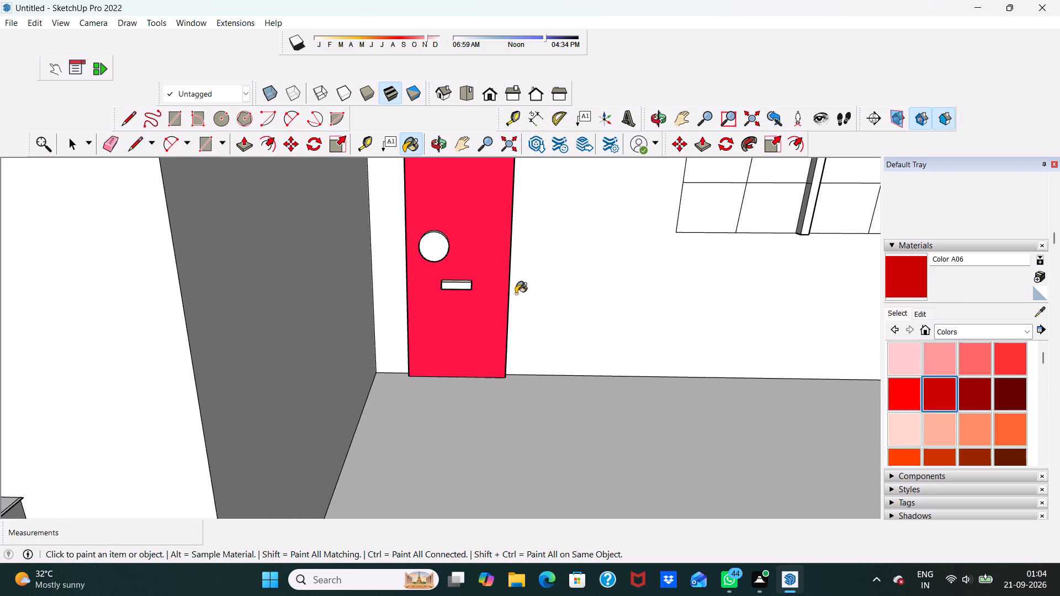
middle_click_drag(516, 294, 309, 293)
scroll(426, 284, "up", 4)
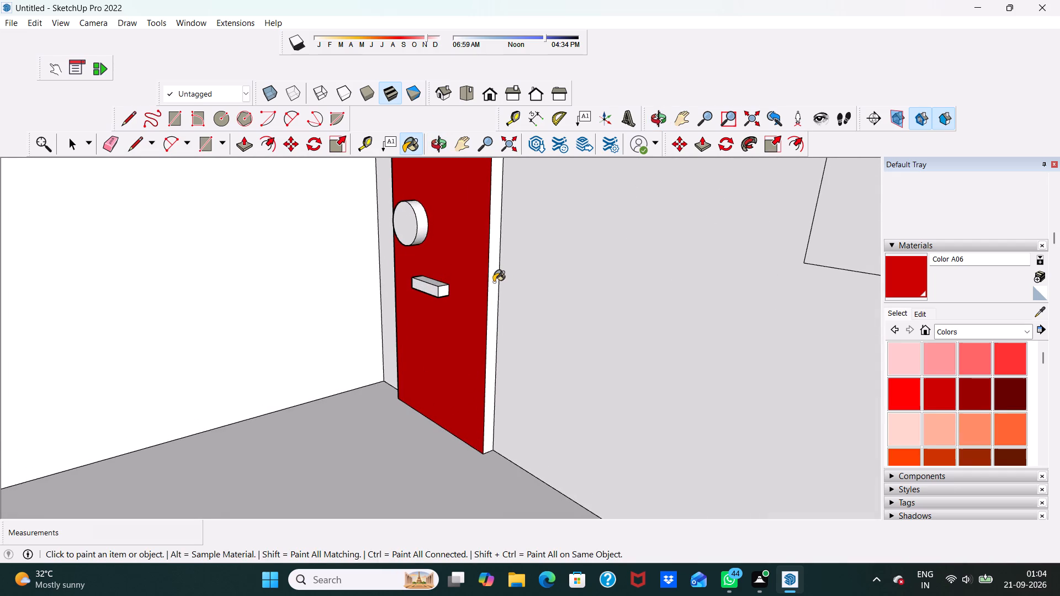
left_click(494, 282)
Paint the front, top and both end faces of the door's rectangular bar handle Color B02.
middle_click_drag(487, 286, 771, 268)
middle_click_drag(438, 276, 286, 286)
scroll(596, 285, "up", 5)
middle_click_drag(629, 281, 676, 280)
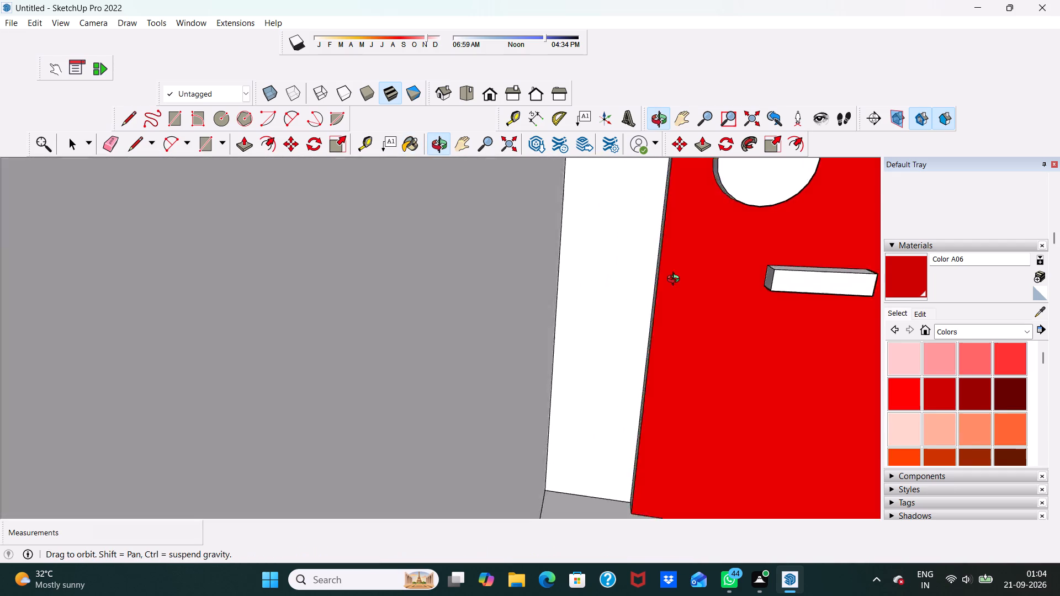
middle_click_drag(676, 280, 606, 291)
scroll(606, 291, "up", 1)
scroll(606, 291, "down", 5)
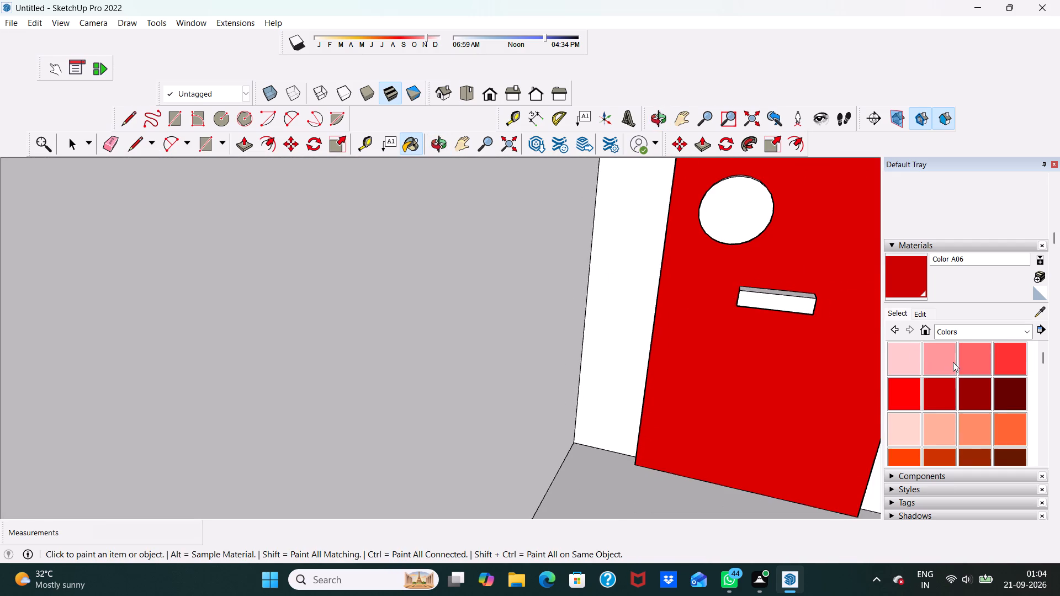
left_click_drag(969, 361, 948, 356)
scroll(817, 311, "up", 3)
scroll(902, 327, "down", 1)
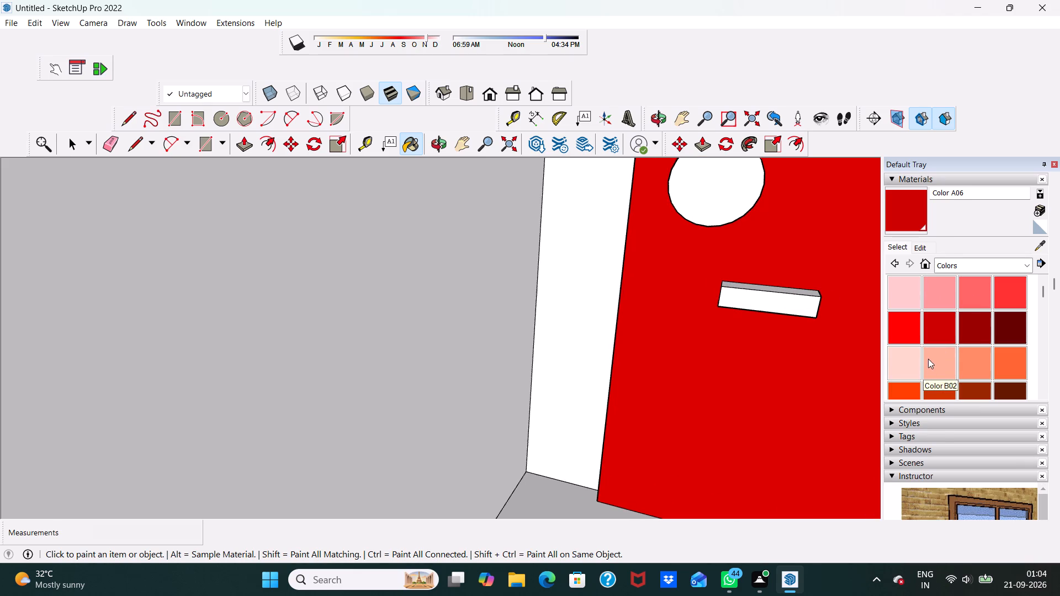
left_click(928, 359)
scroll(782, 300, "up", 2)
left_click(775, 300)
scroll(774, 296, "up", 3)
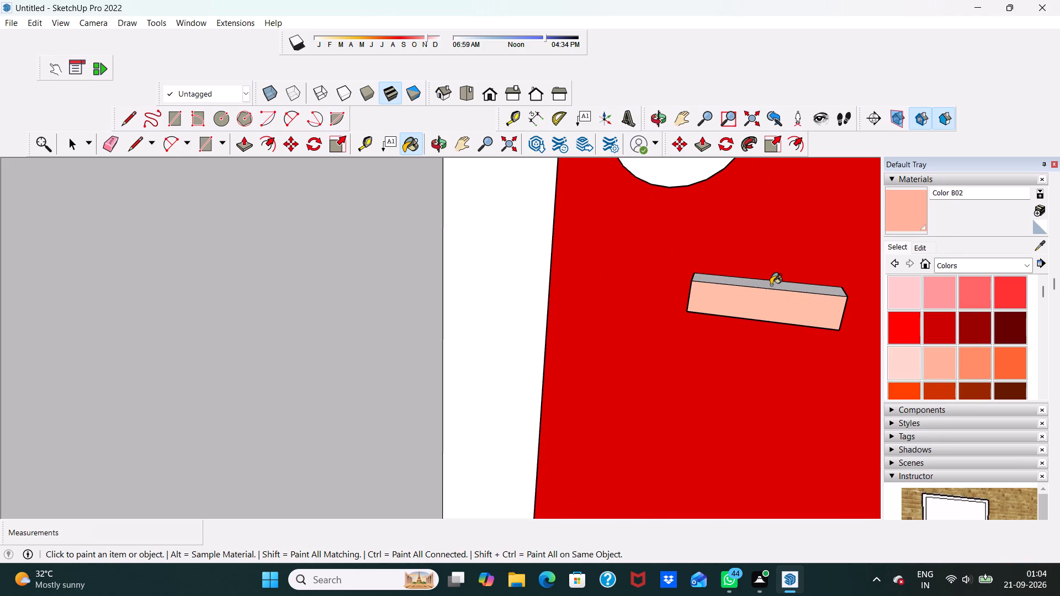
left_click(771, 285)
middle_click_drag(766, 287, 849, 264)
scroll(729, 272, "up", 3)
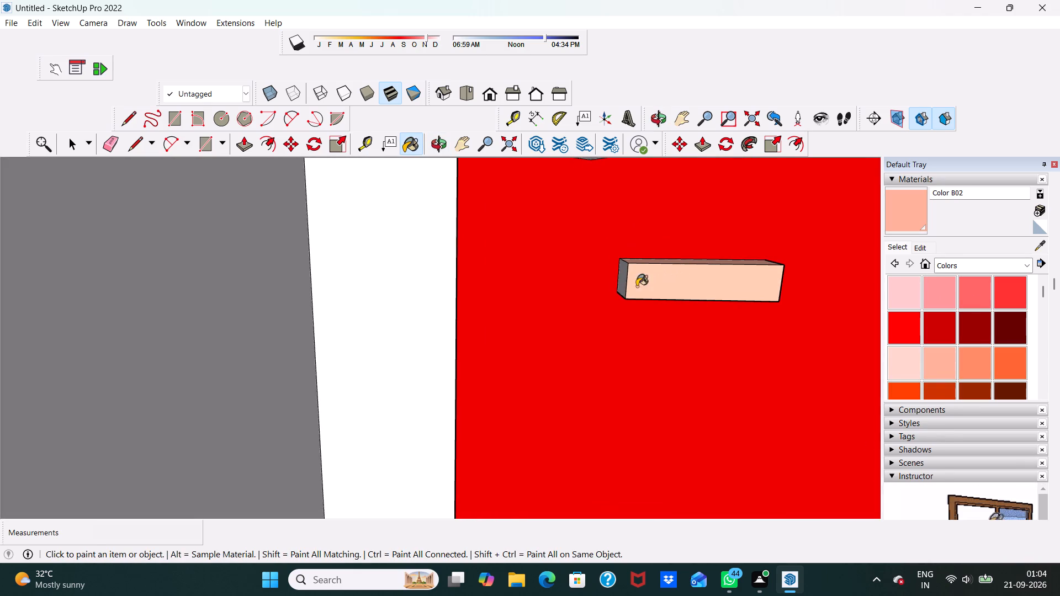
left_click(619, 280)
middle_click_drag(636, 279, 469, 287)
left_click(845, 345)
scroll(713, 285, "down", 7)
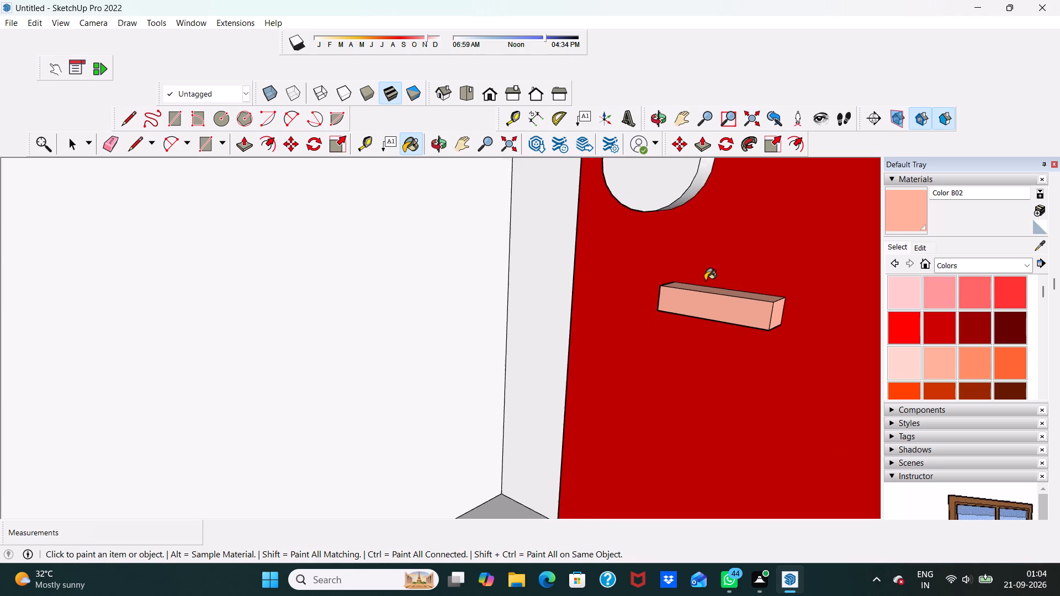
scroll(705, 280, "down", 1)
middle_click_drag(705, 280, 830, 272)
scroll(882, 295, "up", 1)
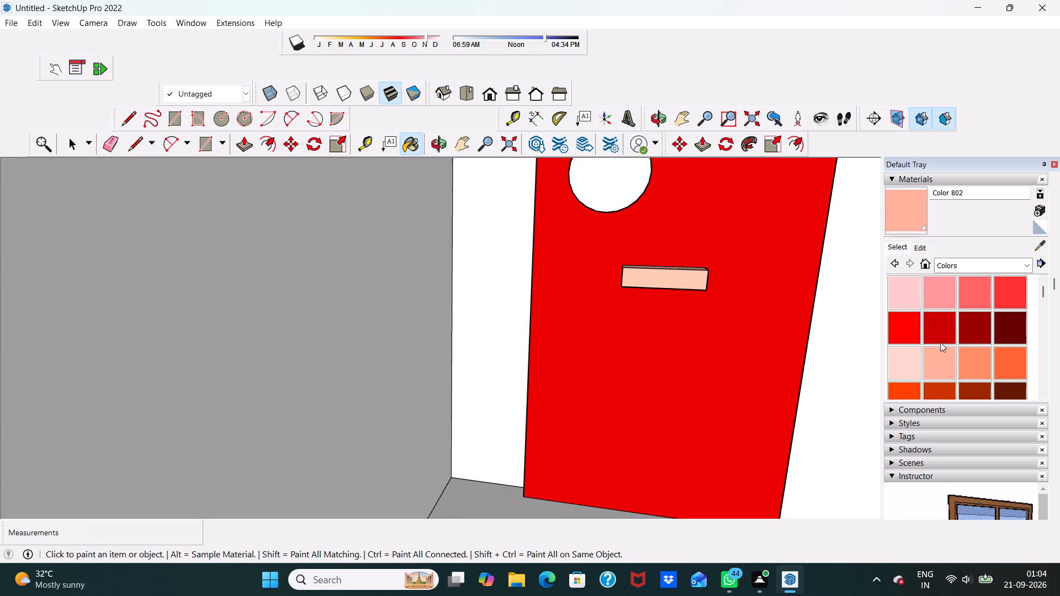
Paint the face and rim of the round disc on the red balcony door Color A01.
left_click(906, 292)
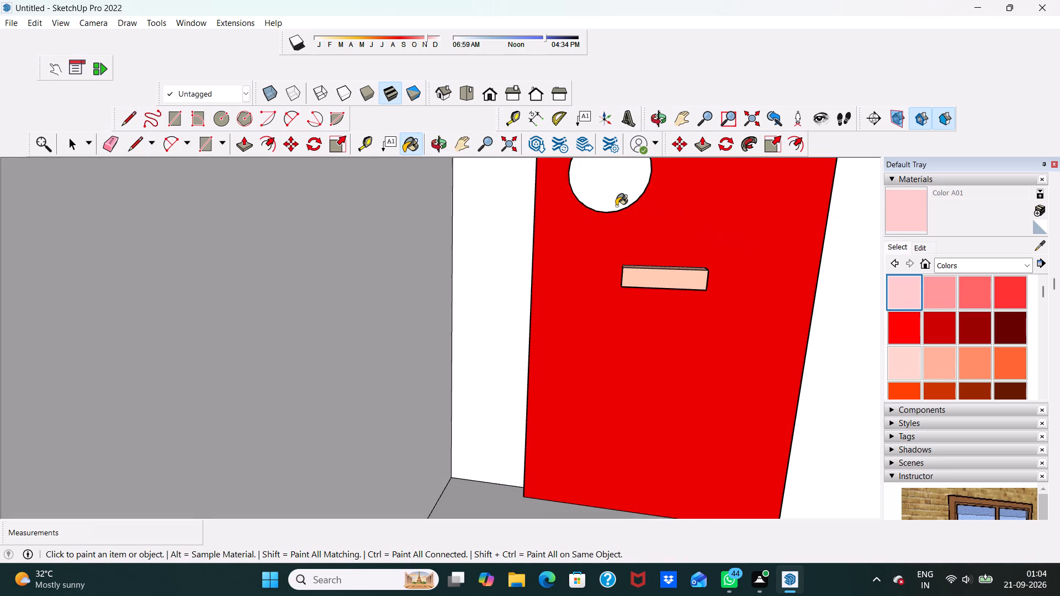
left_click(609, 197)
scroll(603, 220, "down", 7)
middle_click_drag(623, 252, 629, 215)
scroll(629, 212, "up", 5)
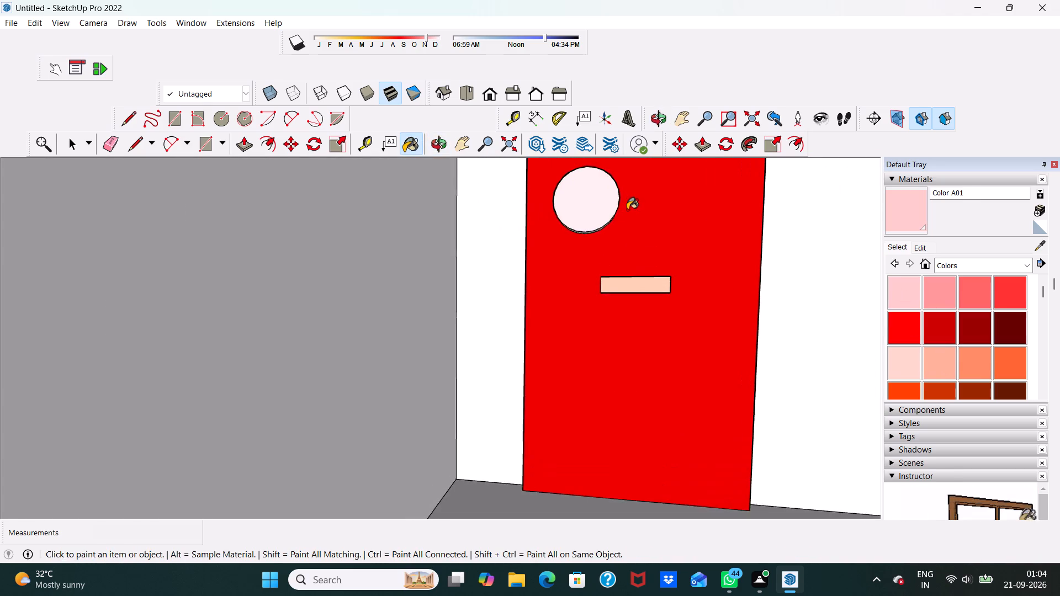
scroll(627, 210, "up", 5)
middle_click_drag(619, 213, 512, 283)
scroll(598, 233, "up", 4)
left_click(643, 207)
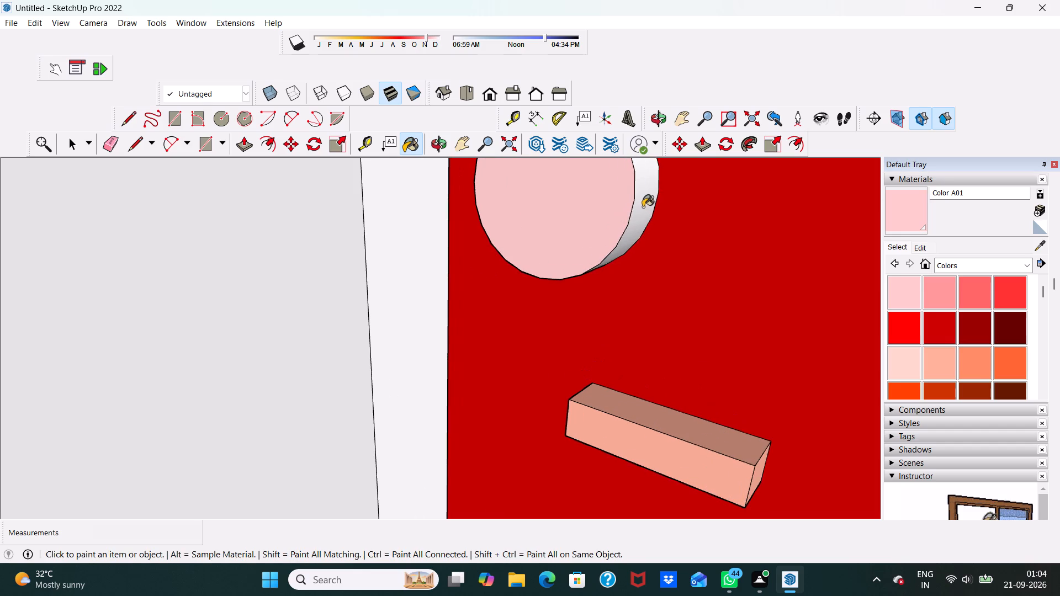
scroll(633, 212, "down", 13)
scroll(622, 230, "up", 1)
scroll(622, 230, "down", 9)
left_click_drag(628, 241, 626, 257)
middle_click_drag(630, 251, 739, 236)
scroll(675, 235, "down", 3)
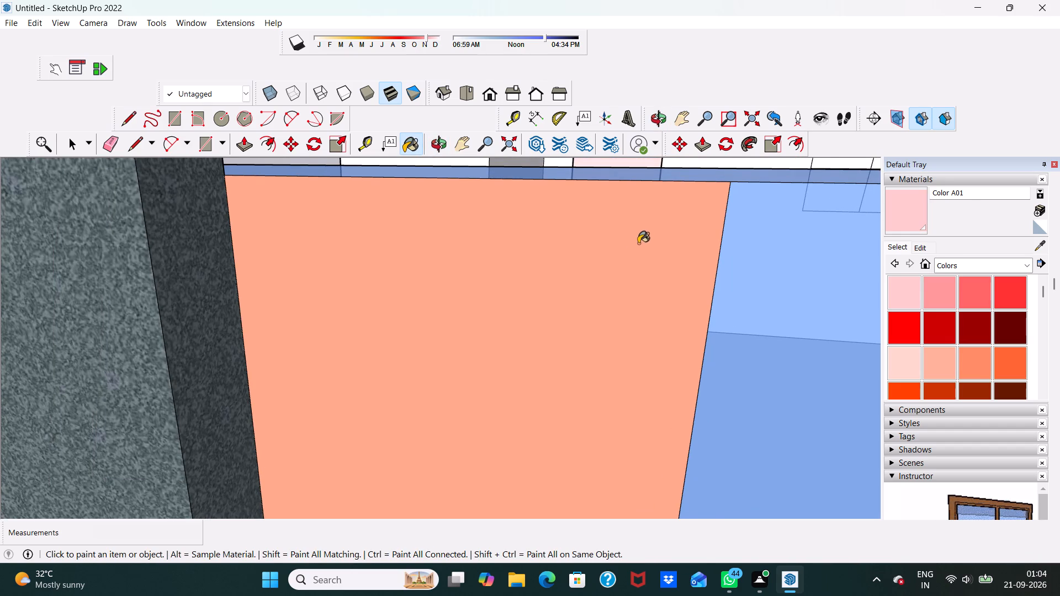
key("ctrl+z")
Examine the facade from several angles and distances, checking the middle and lower balconies for parts still uncoloured.
scroll(624, 244, "down", 7)
middle_click_drag(616, 248, 644, 270)
scroll(658, 257, "up", 1)
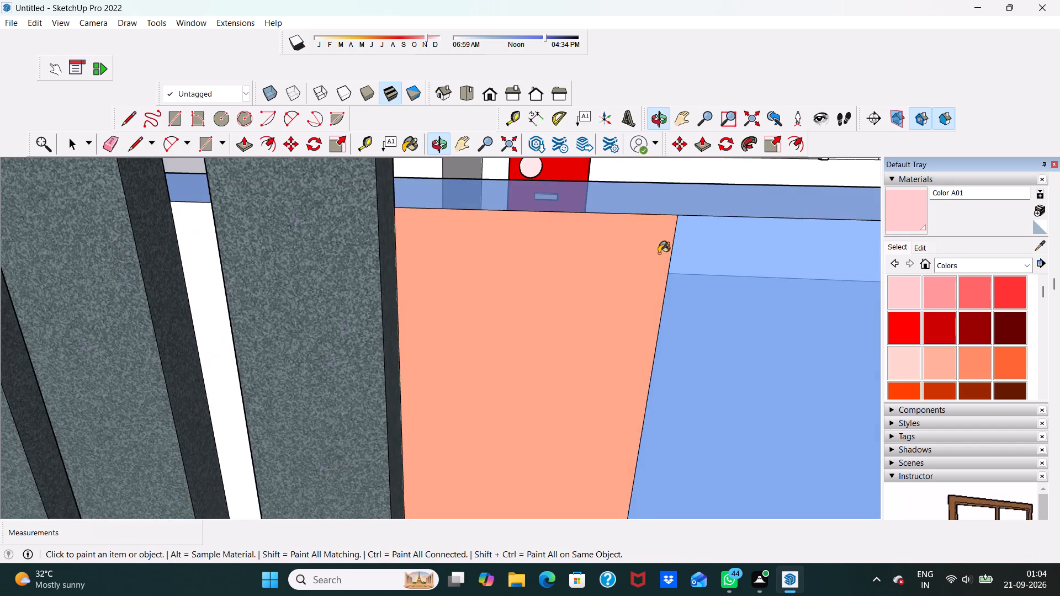
scroll(652, 249, "down", 11)
left_click(629, 289)
key("space")
scroll(675, 295, "down", 9)
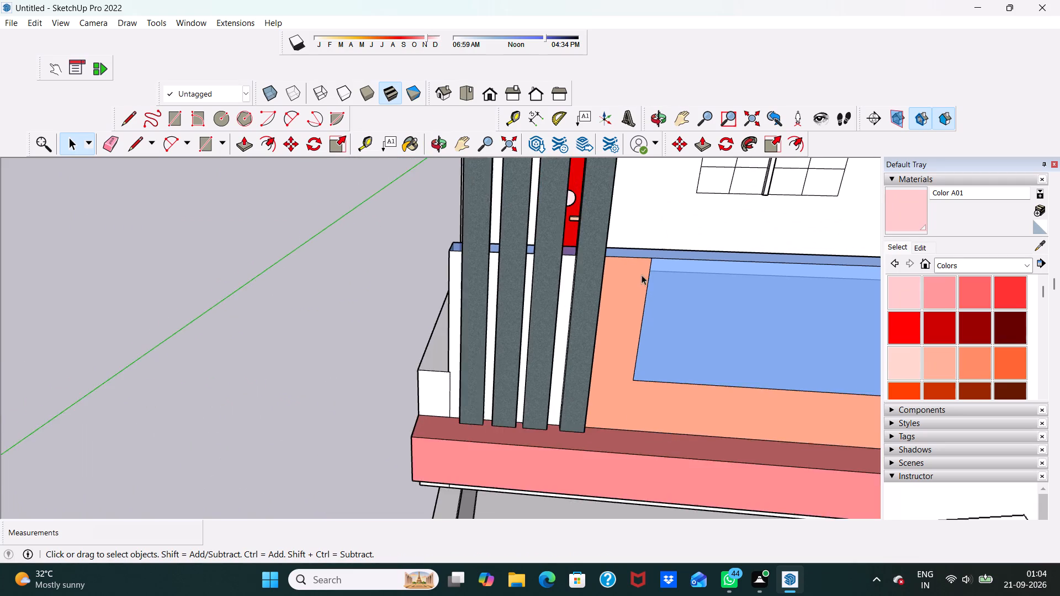
scroll(642, 275, "down", 17)
scroll(618, 270, "down", 4)
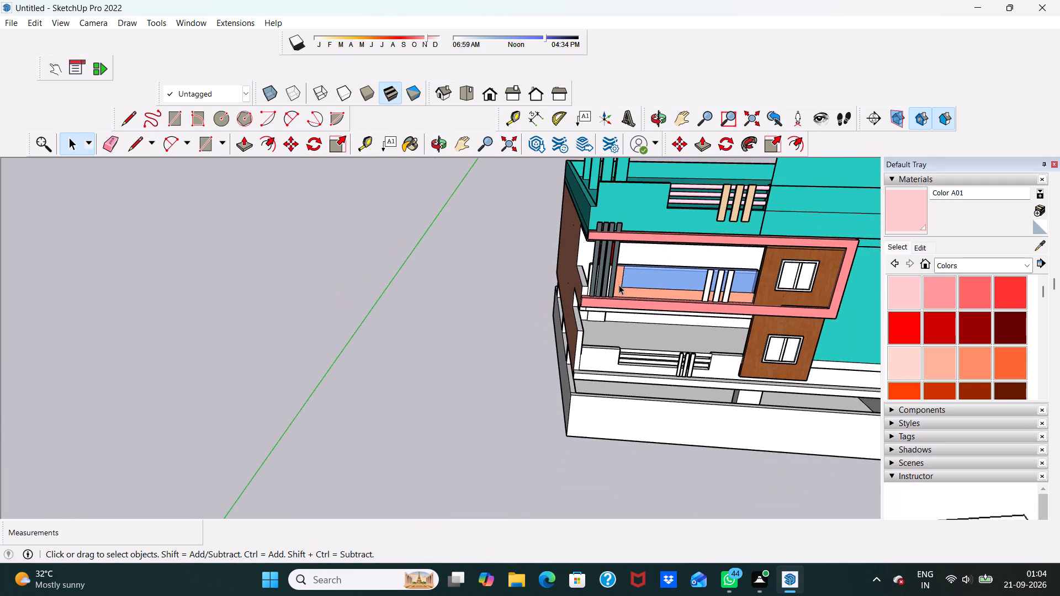
middle_click_drag(619, 285, 543, 265)
scroll(672, 275, "up", 3)
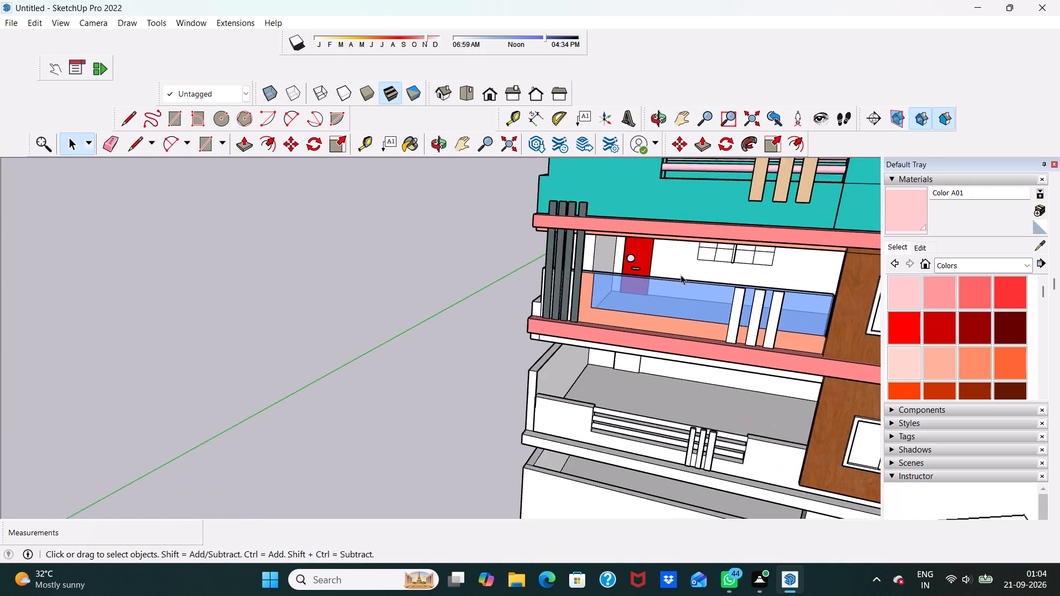
scroll(681, 275, "up", 2)
middle_click_drag(682, 275, 785, 265)
scroll(785, 265, "up", 3)
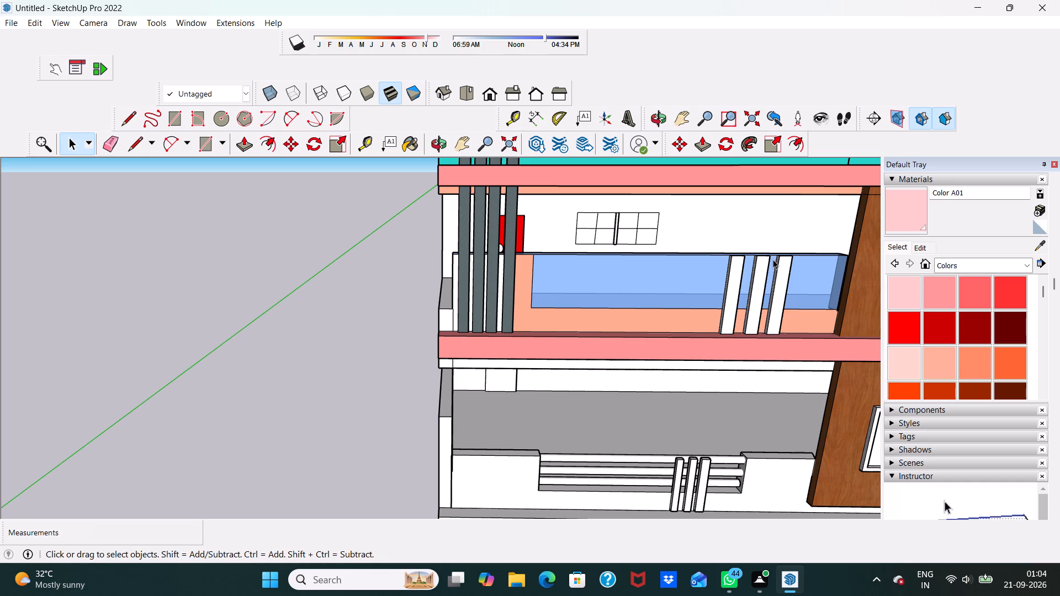
scroll(773, 259, "down", 3)
scroll(824, 389, "down", 5)
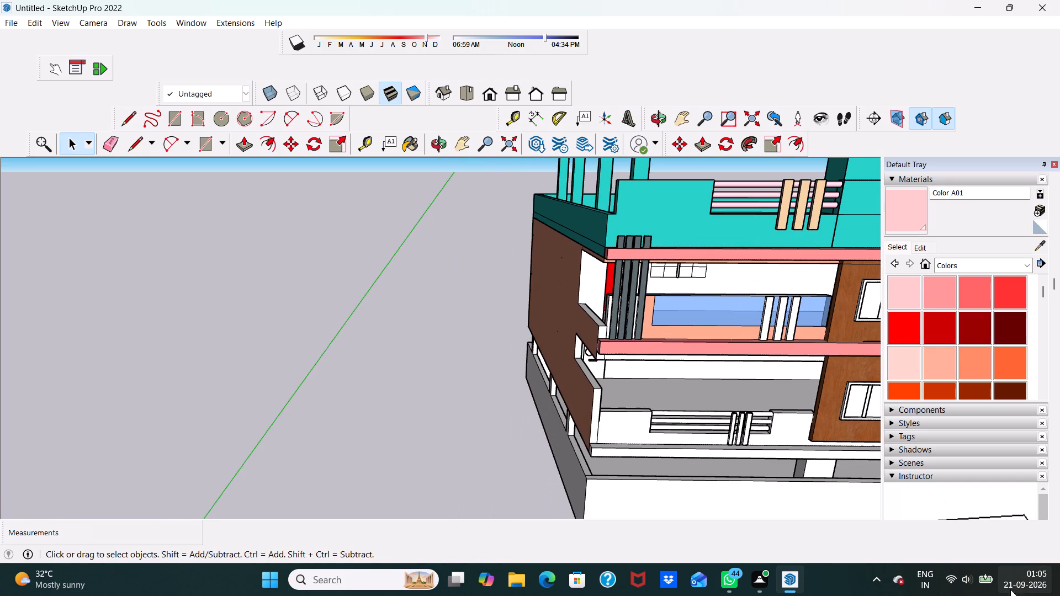
scroll(1059, 583, "down", 2)
scroll(298, 595, "down", 1)
scroll(47, 466, "down", 1)
scroll(91, 566, "down", 1)
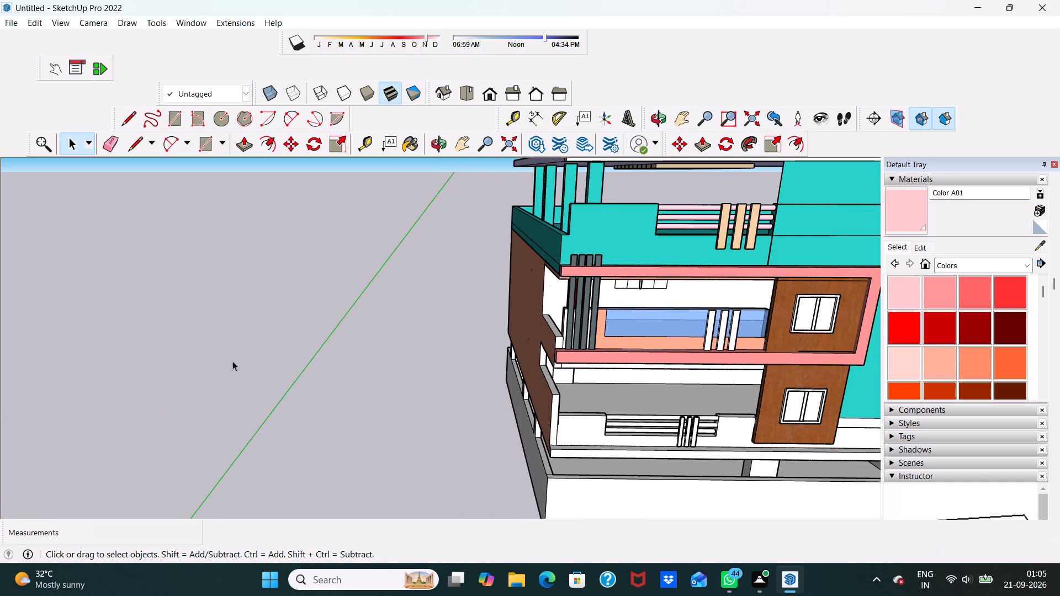
scroll(334, 381, "up", 2)
scroll(526, 389, "up", 3)
scroll(0, 252, "down", 10)
middle_click_drag(390, 223, 400, 124)
middle_click_drag(467, 294, 450, 353)
scroll(460, 338, "up", 4)
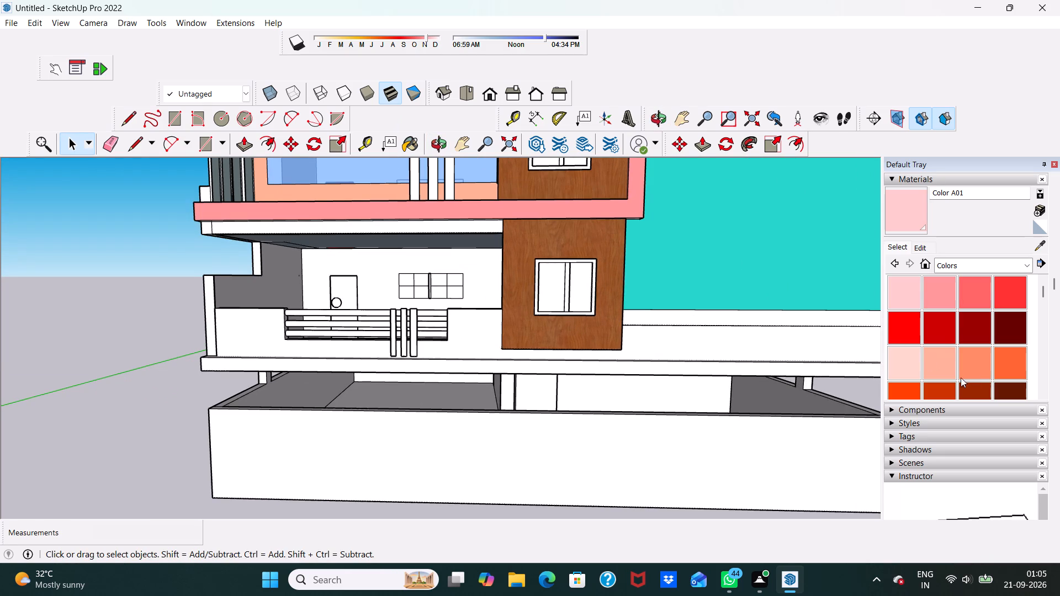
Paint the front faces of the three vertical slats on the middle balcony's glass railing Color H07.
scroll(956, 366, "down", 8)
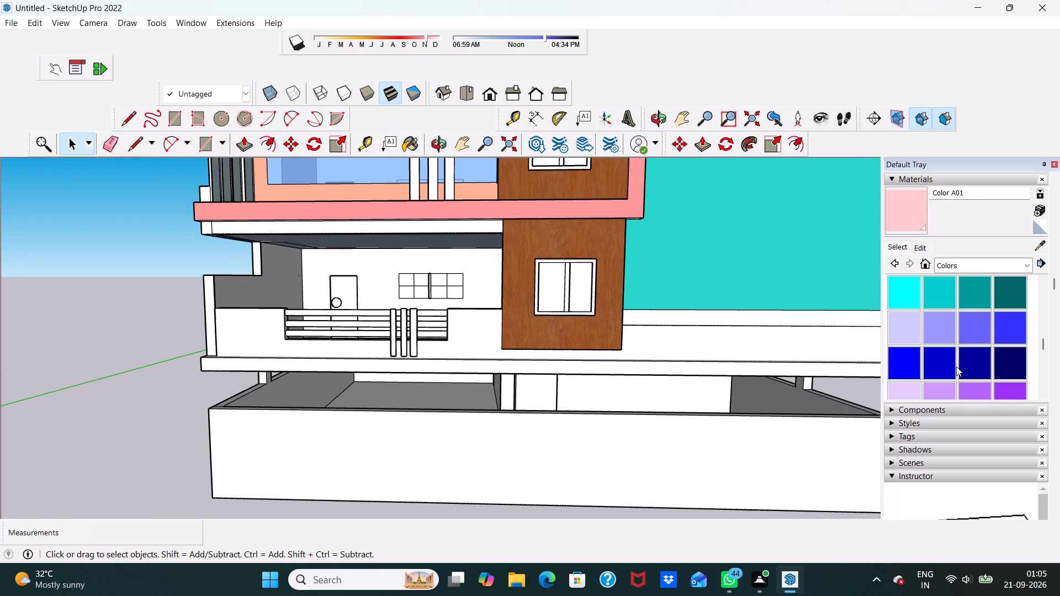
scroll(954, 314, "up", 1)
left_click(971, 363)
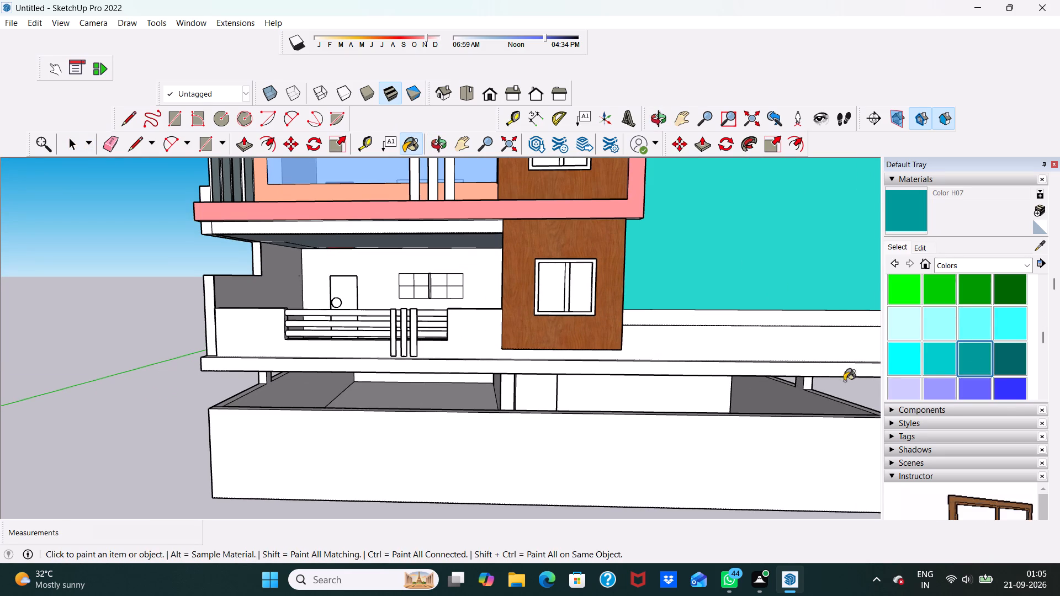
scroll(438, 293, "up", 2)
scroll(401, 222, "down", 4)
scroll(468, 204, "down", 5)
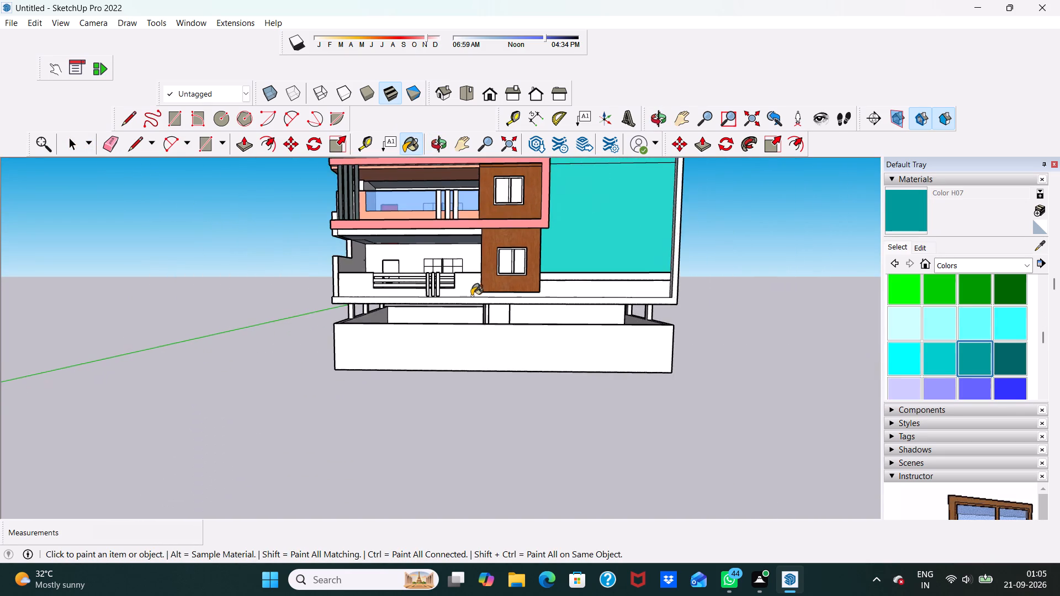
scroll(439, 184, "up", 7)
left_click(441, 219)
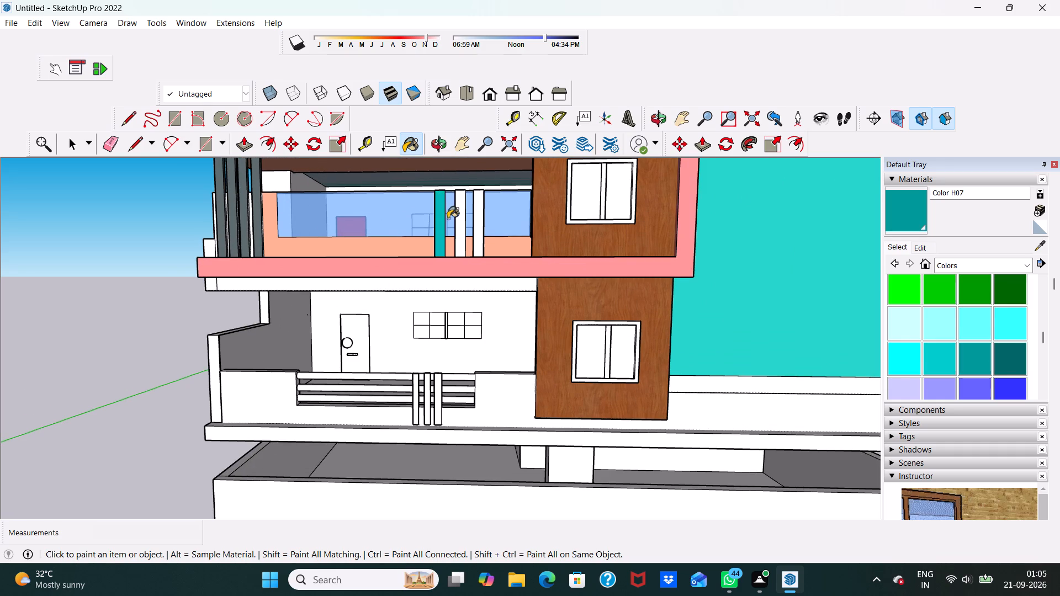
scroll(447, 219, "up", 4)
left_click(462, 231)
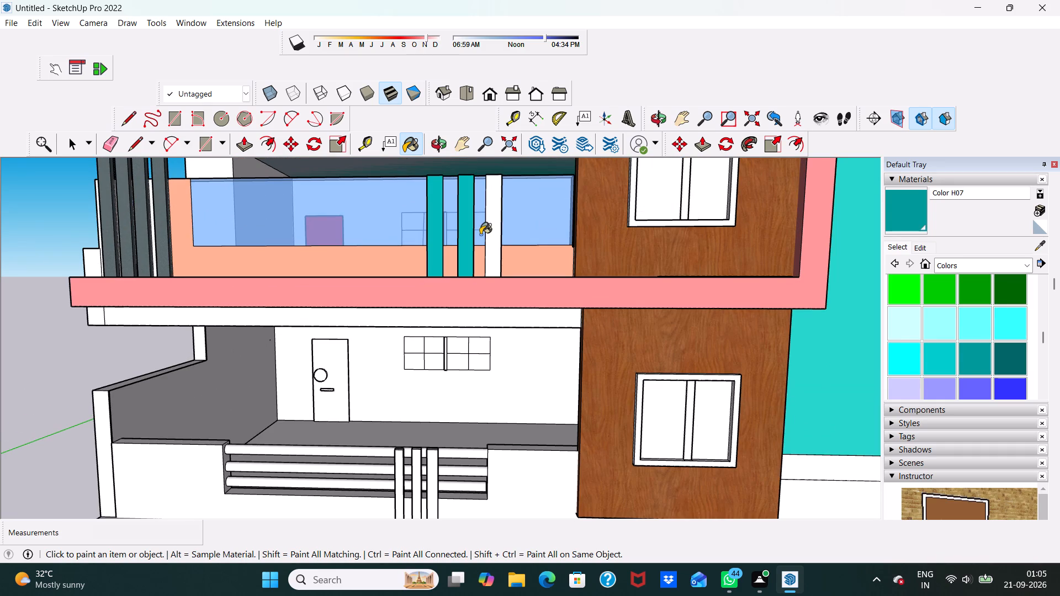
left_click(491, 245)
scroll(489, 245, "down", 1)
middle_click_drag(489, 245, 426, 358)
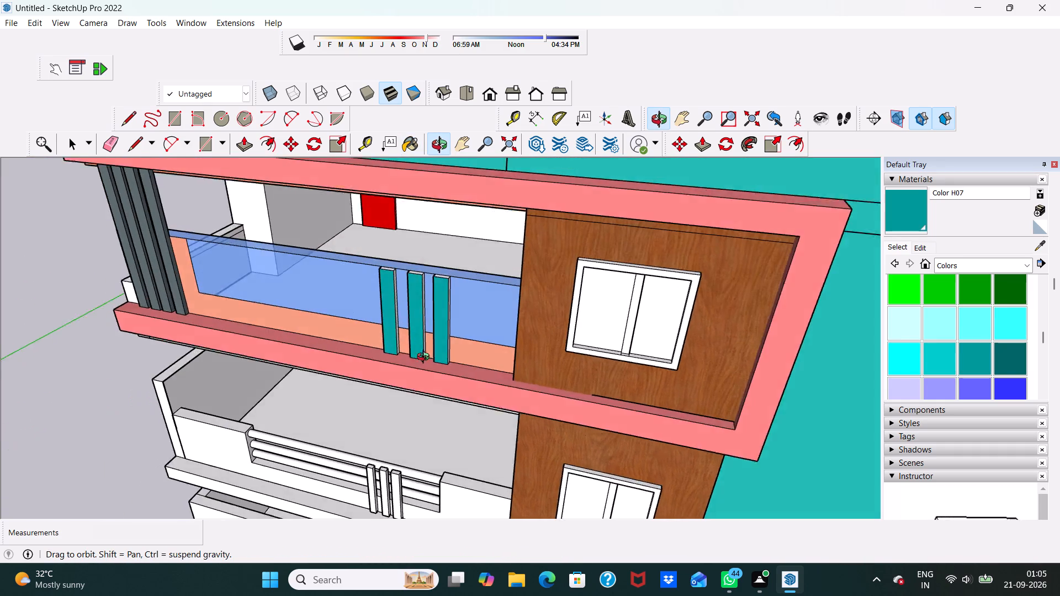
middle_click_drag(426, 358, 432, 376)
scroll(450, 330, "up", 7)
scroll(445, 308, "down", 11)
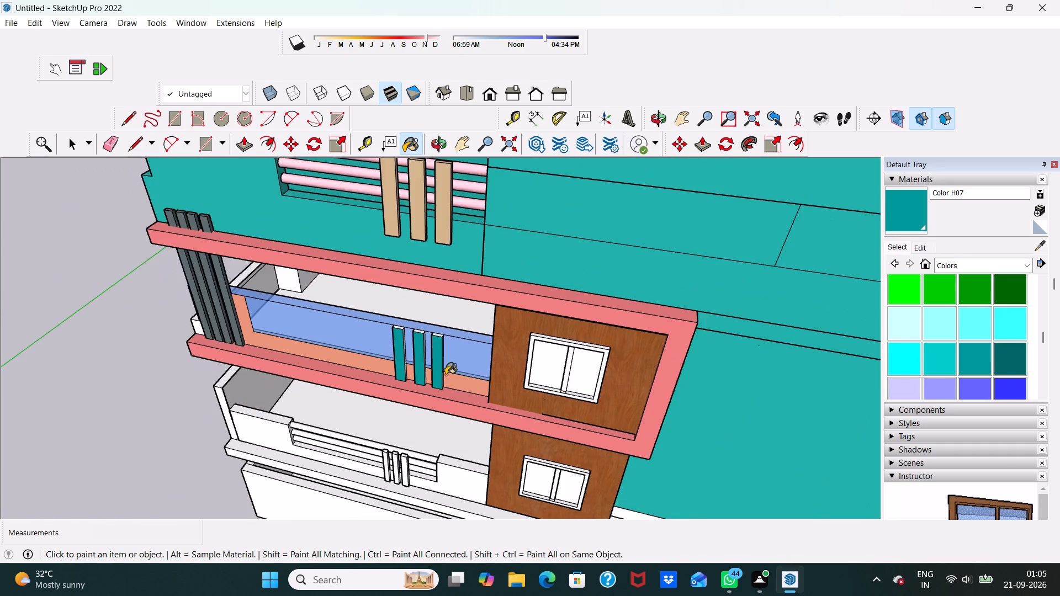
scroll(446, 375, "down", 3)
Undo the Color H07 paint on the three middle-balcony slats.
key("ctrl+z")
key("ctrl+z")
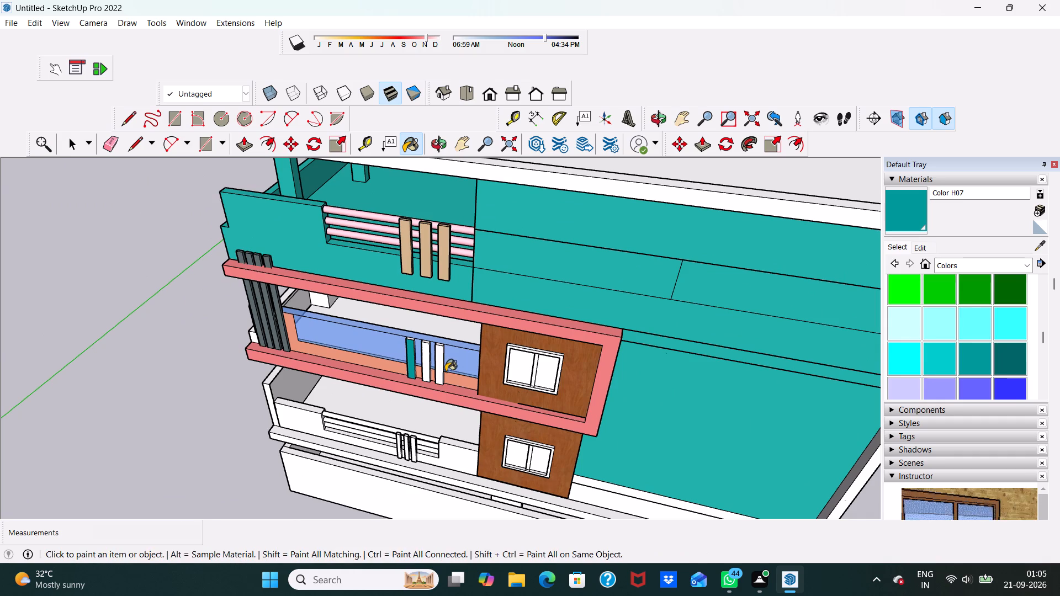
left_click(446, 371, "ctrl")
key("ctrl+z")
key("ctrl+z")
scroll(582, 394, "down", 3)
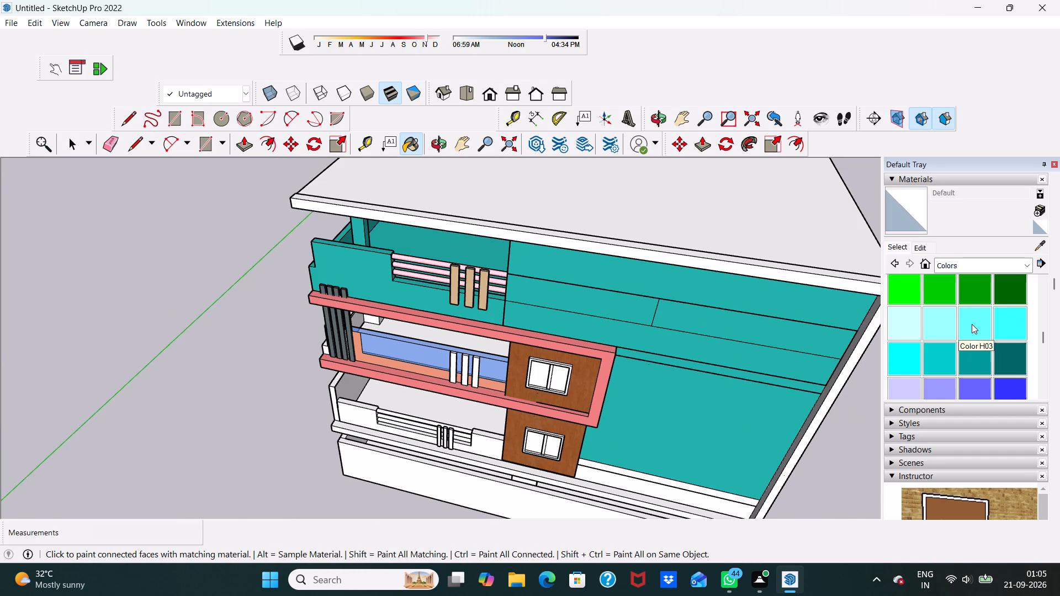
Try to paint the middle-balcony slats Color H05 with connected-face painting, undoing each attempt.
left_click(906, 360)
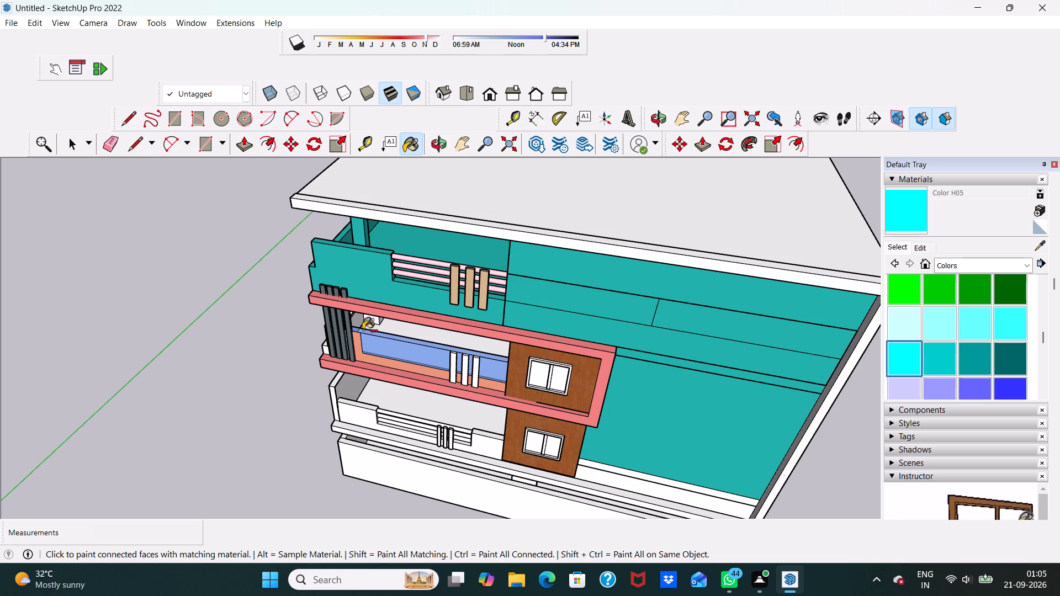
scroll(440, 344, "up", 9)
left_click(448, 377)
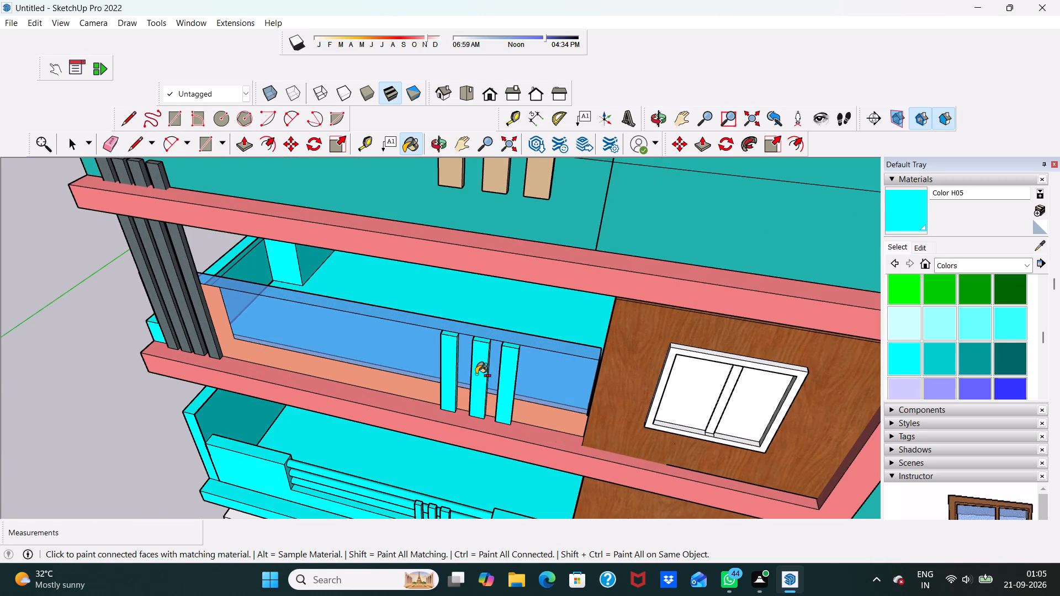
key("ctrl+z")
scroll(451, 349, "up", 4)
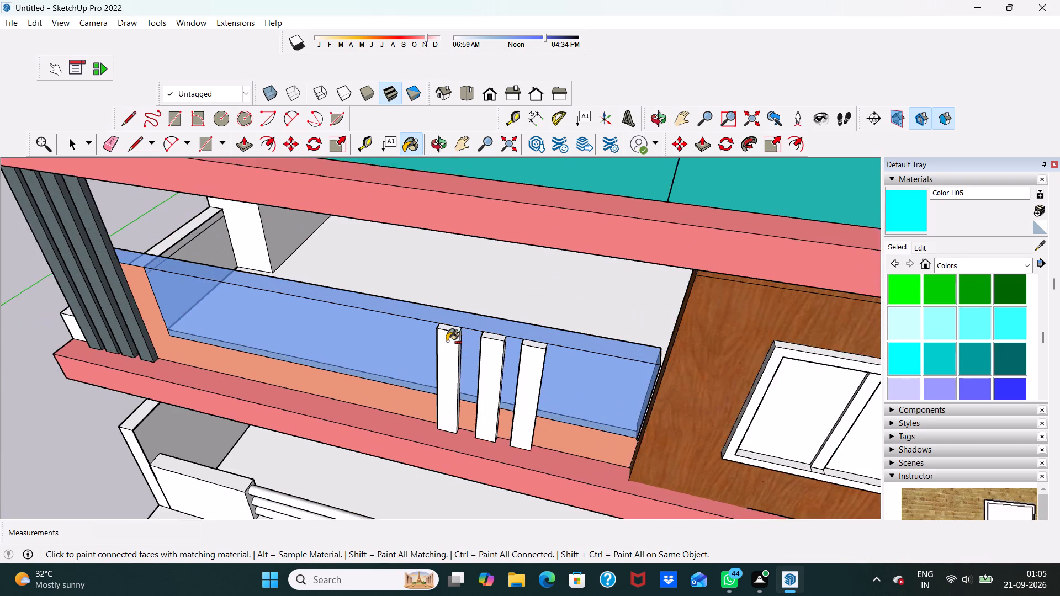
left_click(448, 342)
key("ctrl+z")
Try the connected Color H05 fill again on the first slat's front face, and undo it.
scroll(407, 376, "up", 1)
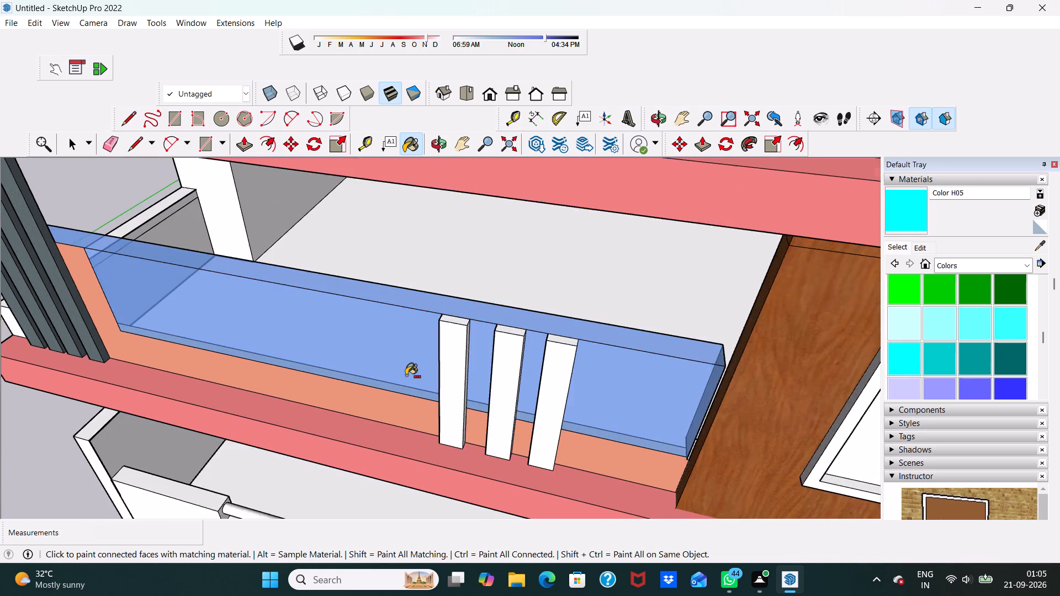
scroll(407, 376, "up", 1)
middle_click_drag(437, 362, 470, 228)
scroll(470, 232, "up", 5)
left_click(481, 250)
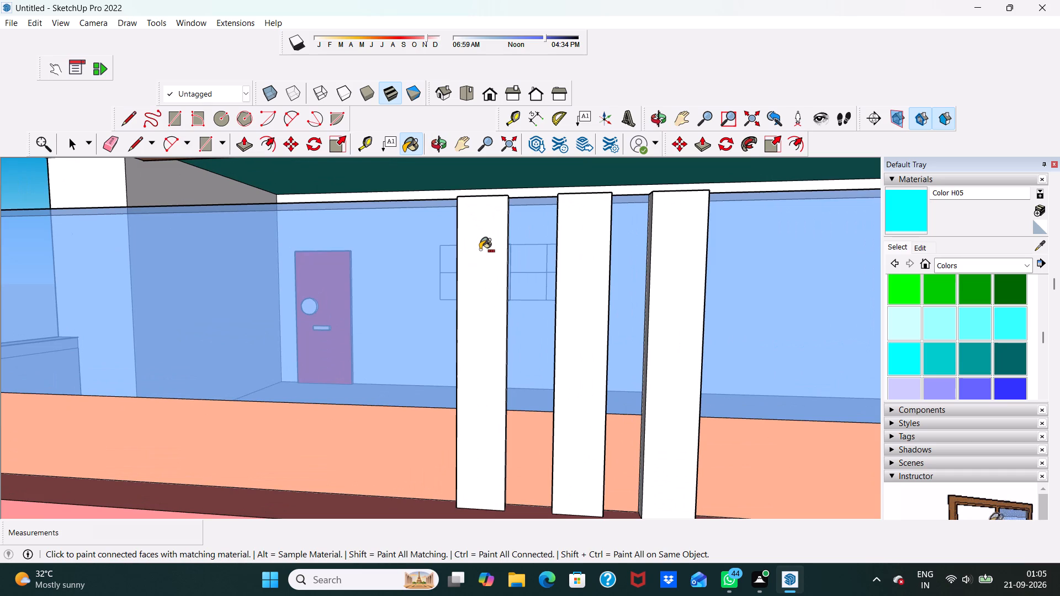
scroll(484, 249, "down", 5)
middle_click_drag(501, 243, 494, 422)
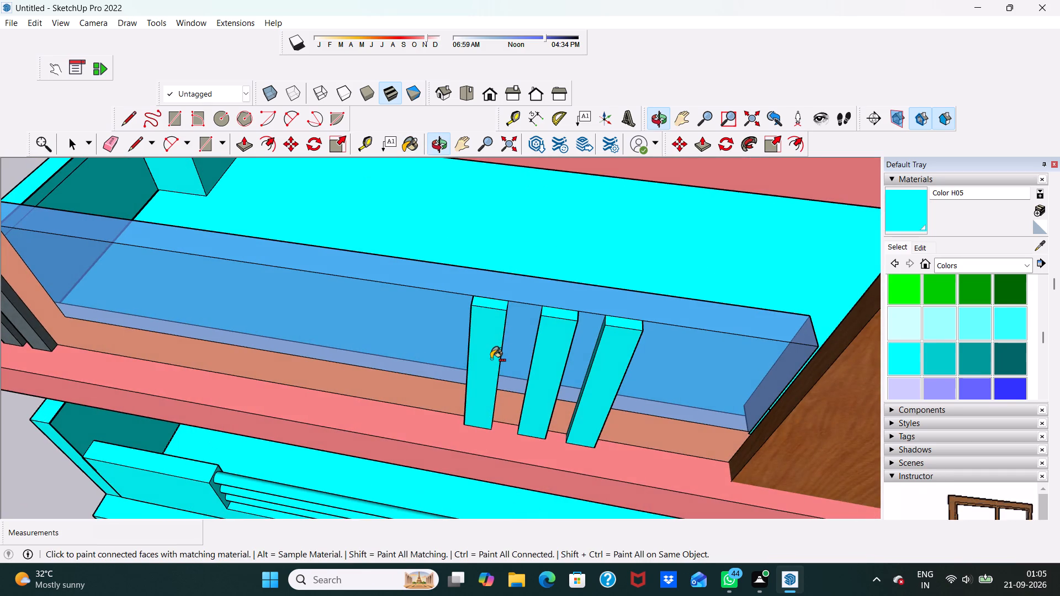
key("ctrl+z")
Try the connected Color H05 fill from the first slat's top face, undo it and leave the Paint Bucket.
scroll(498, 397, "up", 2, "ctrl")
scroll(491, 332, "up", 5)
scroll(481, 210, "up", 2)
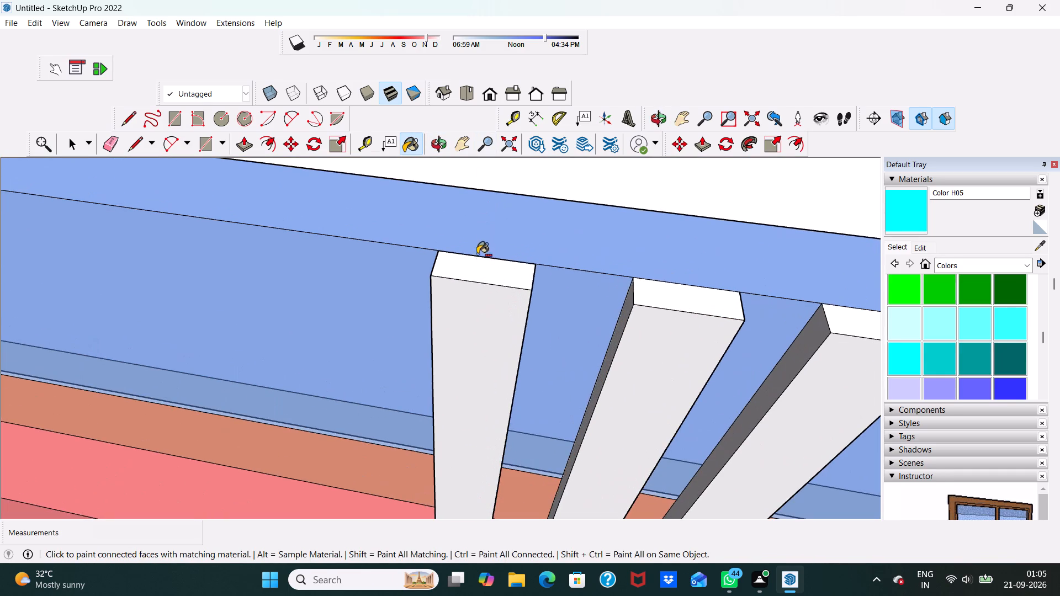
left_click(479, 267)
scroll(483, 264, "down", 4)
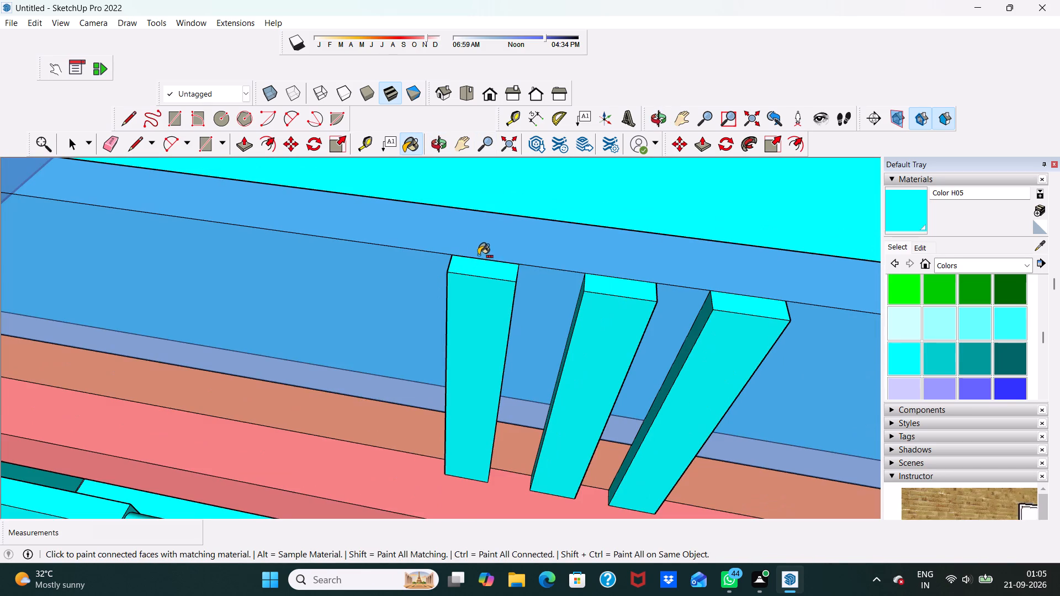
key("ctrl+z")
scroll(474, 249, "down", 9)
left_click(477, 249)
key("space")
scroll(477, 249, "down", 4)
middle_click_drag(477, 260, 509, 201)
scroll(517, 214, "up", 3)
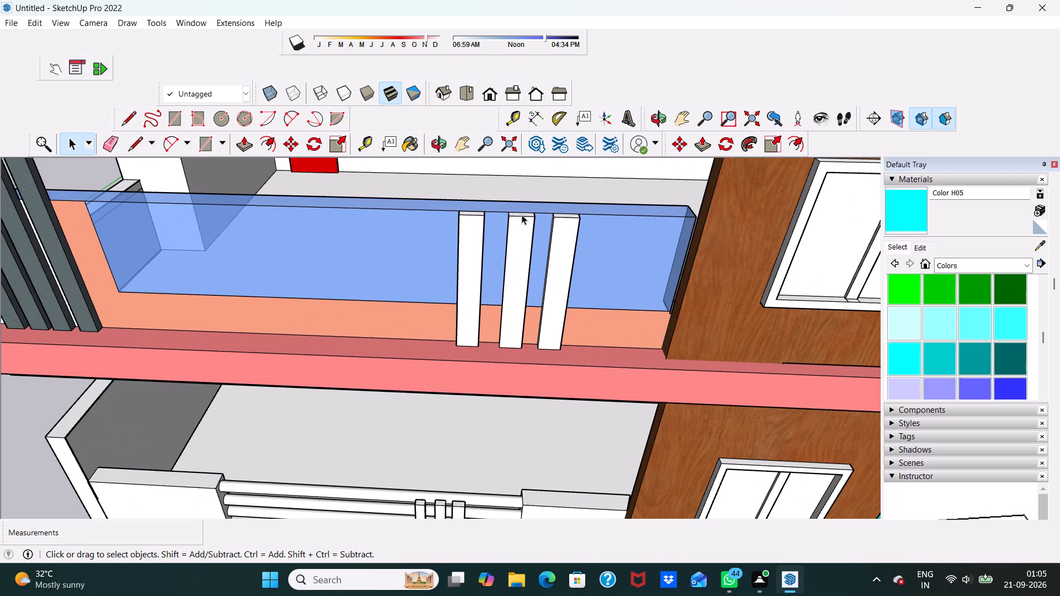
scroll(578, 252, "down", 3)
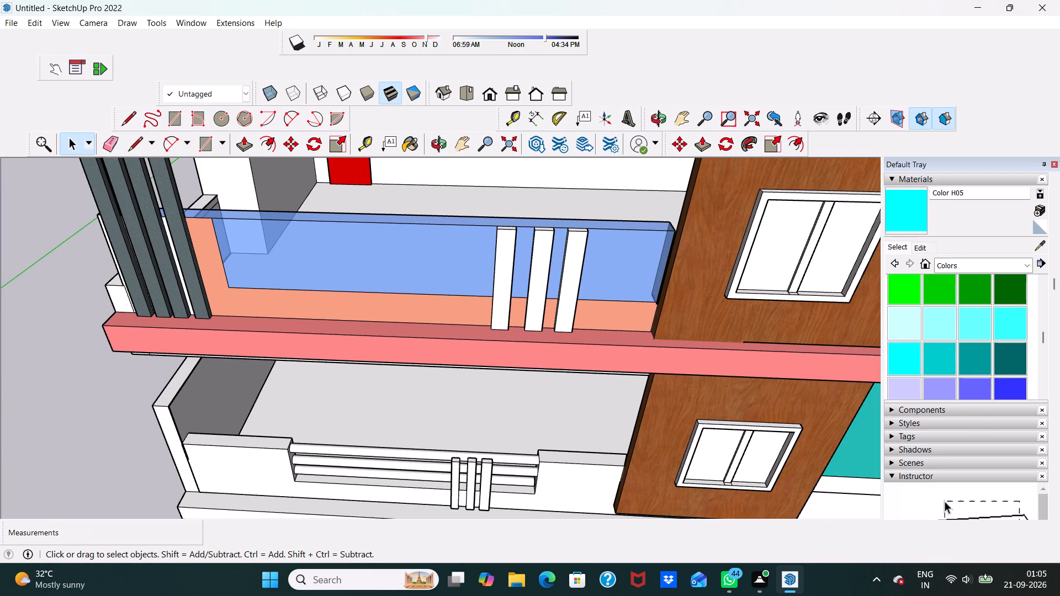
Paint the front and top faces of the three middle-balcony slats Color H03 from the Colors collection.
left_click(967, 313)
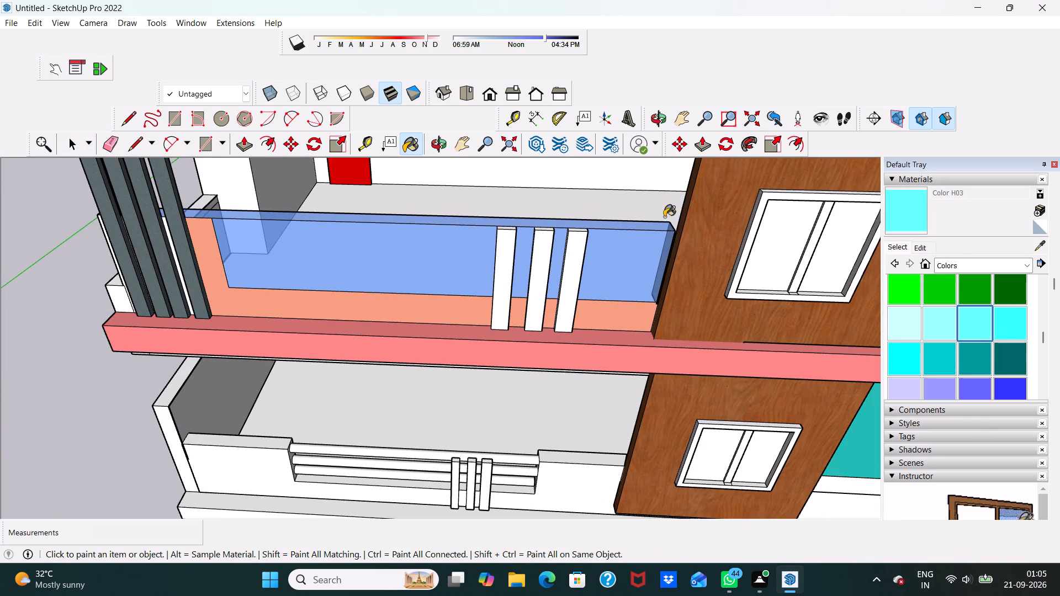
left_click(513, 232)
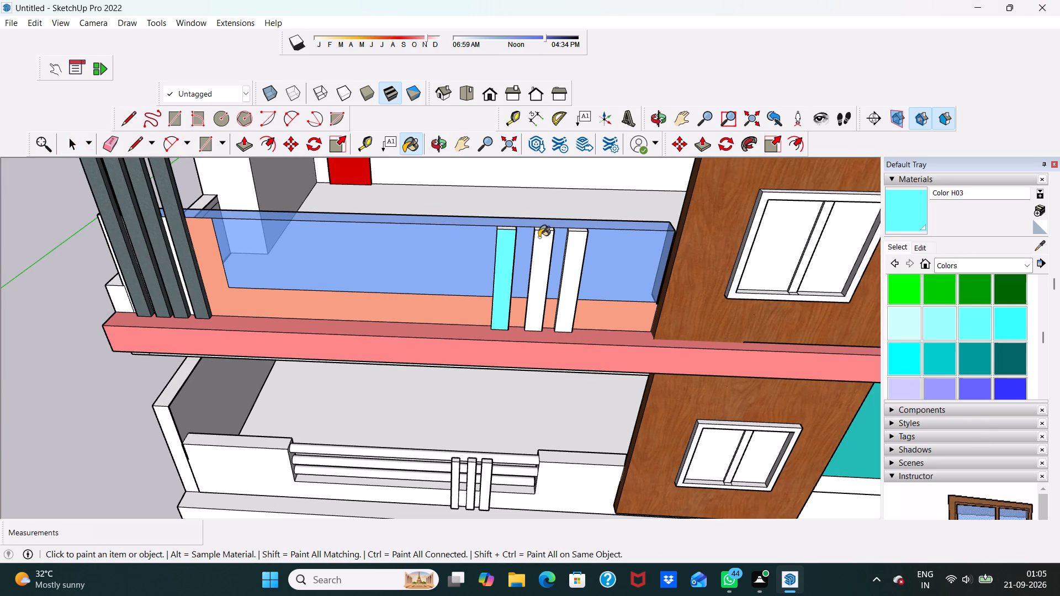
left_click(548, 233)
left_click(582, 244)
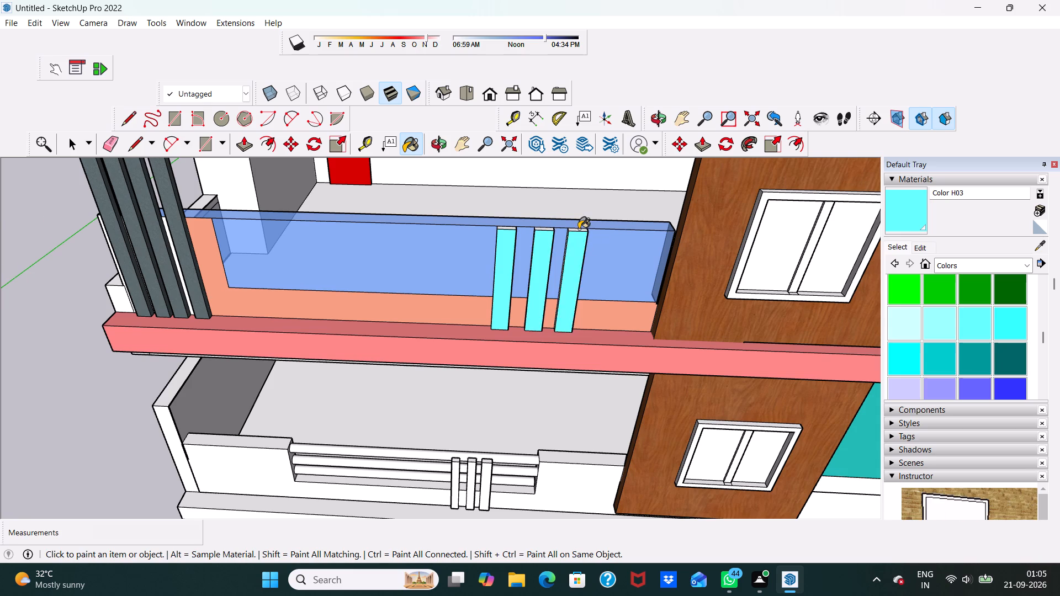
scroll(578, 229, "up", 11)
left_click(492, 231)
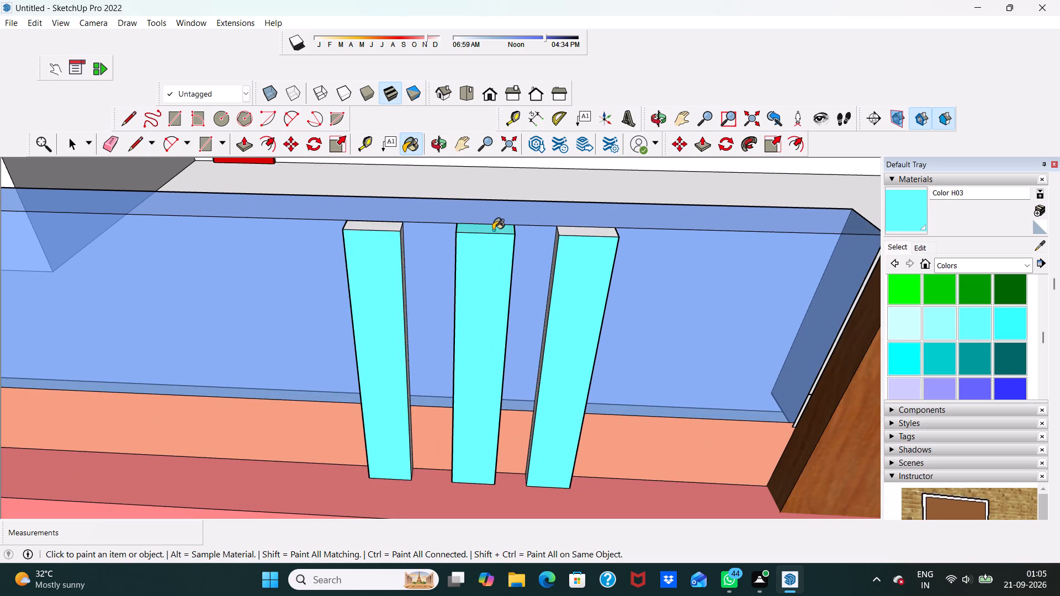
scroll(637, 247, "up", 3)
left_click(585, 228)
left_click(295, 219)
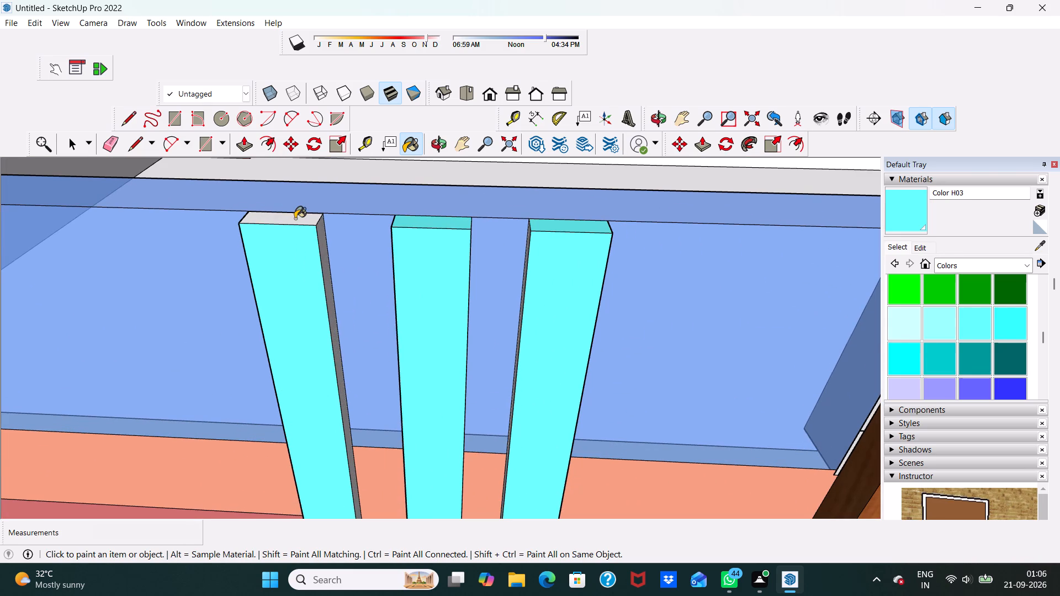
Paint the side faces of all three middle-balcony slats Color H03.
middle_click_drag(293, 248, 496, 217)
scroll(497, 217, "up", 3)
left_click(501, 222)
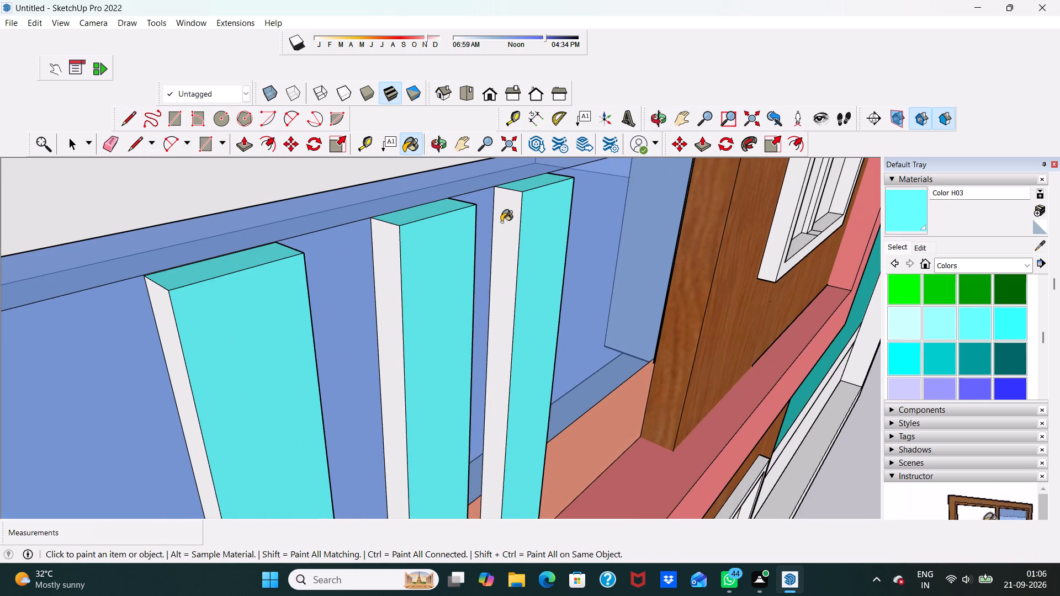
left_click(391, 259)
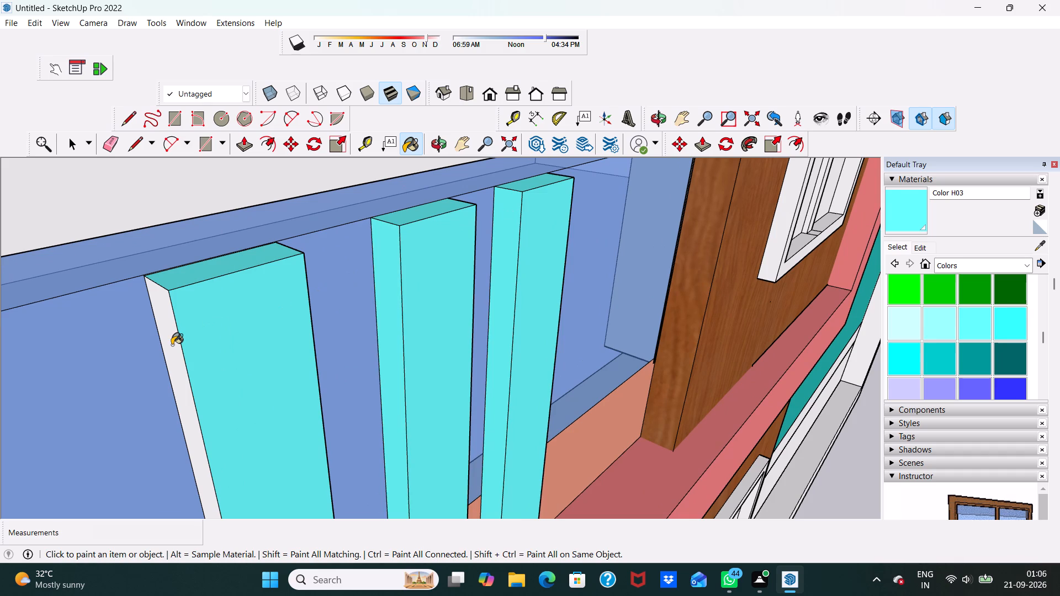
left_click(172, 345)
scroll(301, 330, "down", 1)
middle_click_drag(300, 329, 0, 315)
scroll(396, 312, "up", 3)
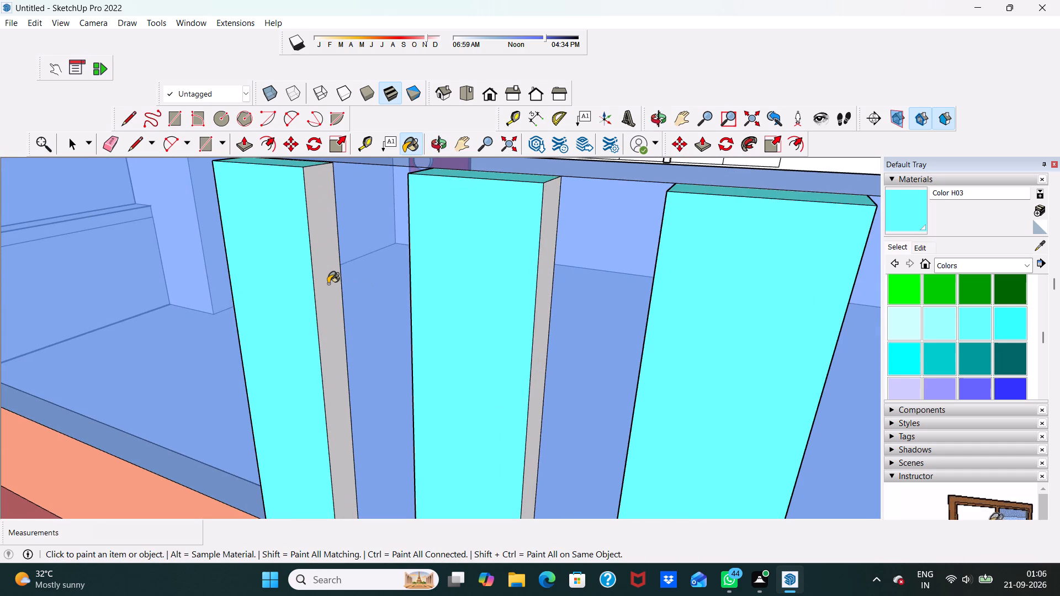
left_click(327, 283)
left_click(544, 359)
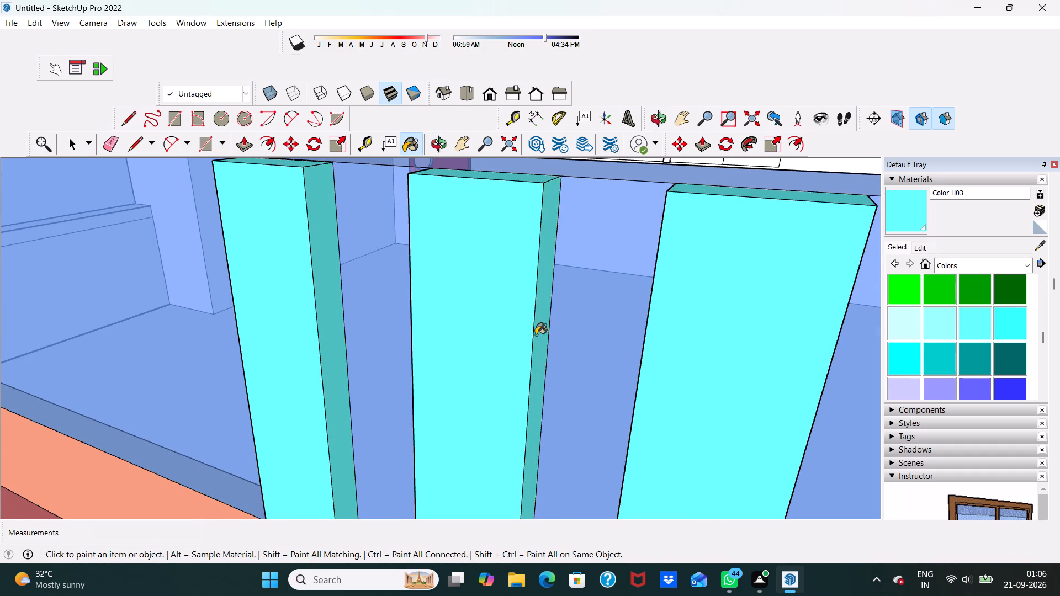
scroll(536, 335, "down", 6)
middle_click_drag(536, 336, 390, 310)
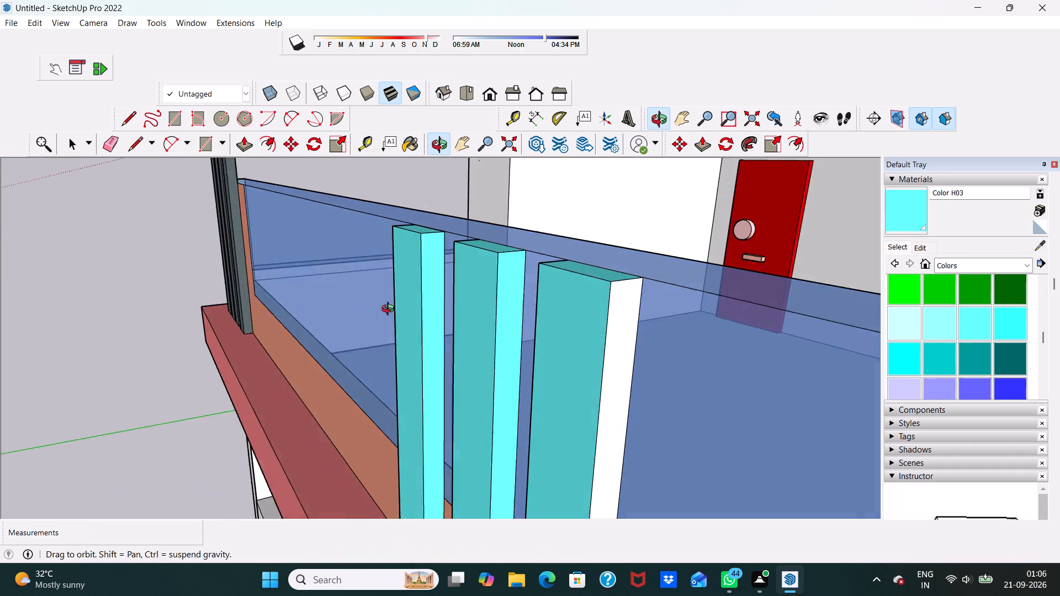
middle_click_drag(390, 310, 377, 305)
left_click(589, 356)
Examine the recoloured middle-balcony slats and the whole facade from several angles and distances.
scroll(589, 328, "down", 8)
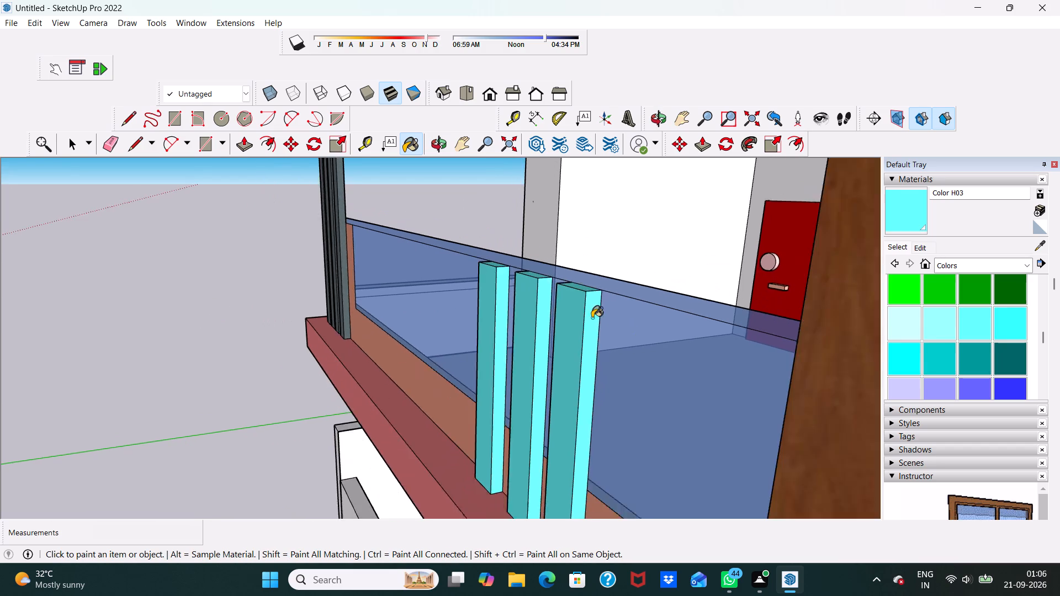
scroll(592, 318, "down", 5)
middle_click_drag(566, 304, 814, 303)
scroll(539, 284, "down", 10)
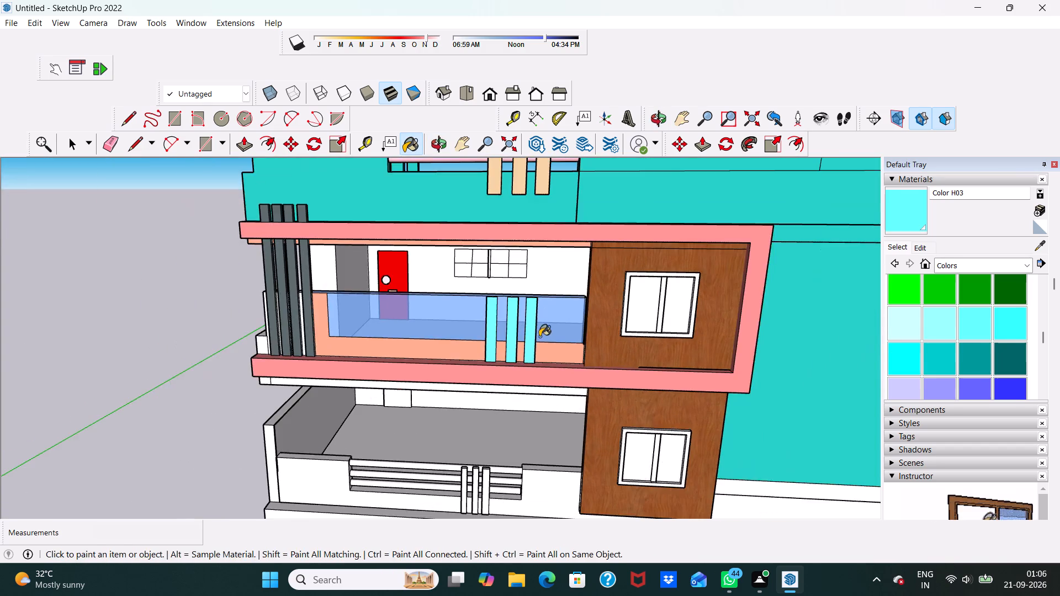
middle_click_drag(539, 337, 596, 326)
scroll(567, 300, "down", 6)
middle_click_drag(551, 392, 474, 386)
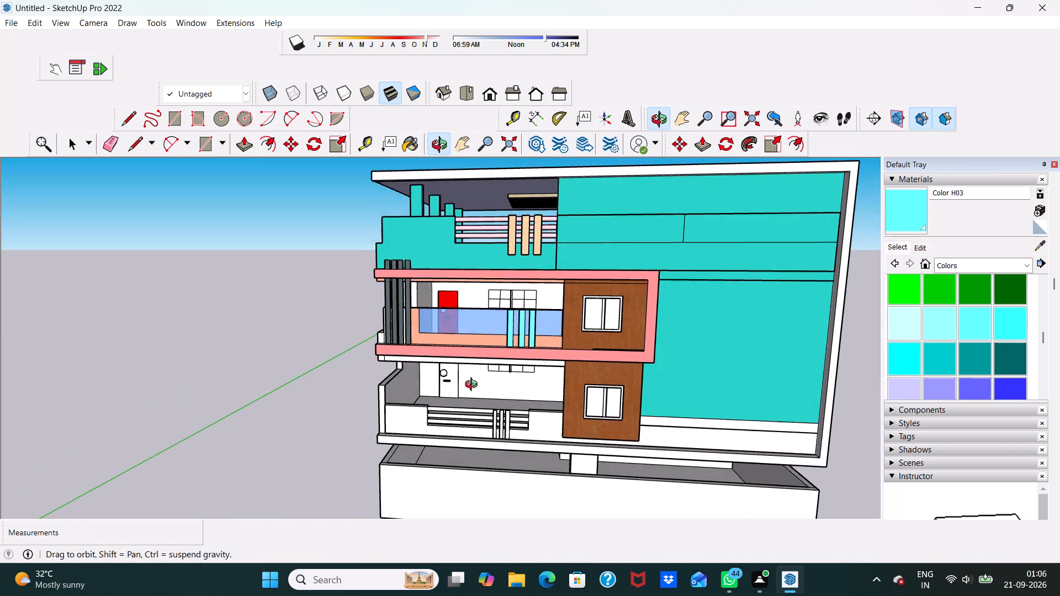
middle_click_drag(474, 386, 456, 397)
scroll(459, 404, "down", 1)
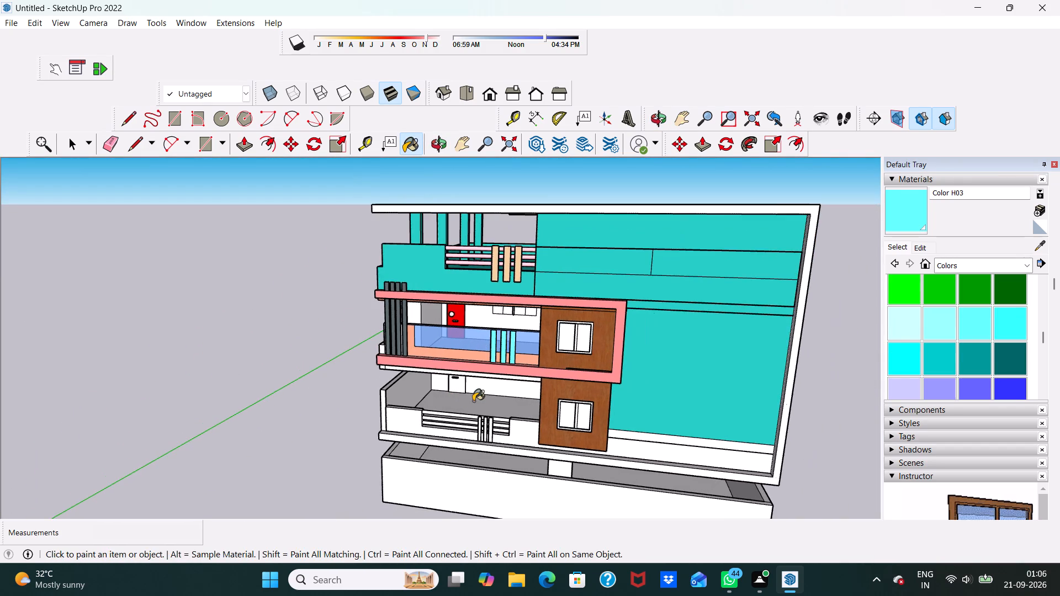
scroll(477, 388, "up", 5)
scroll(479, 372, "down", 4)
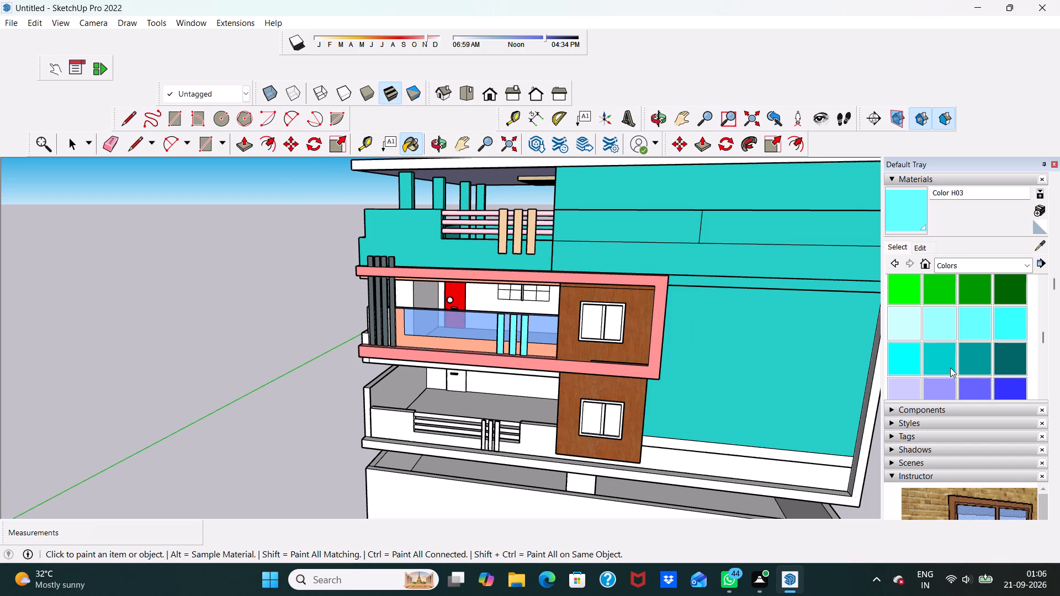
Paint the underside of the ceiling above the middle balcony Color D05 from the Colors collection.
scroll(950, 368, "up", 3)
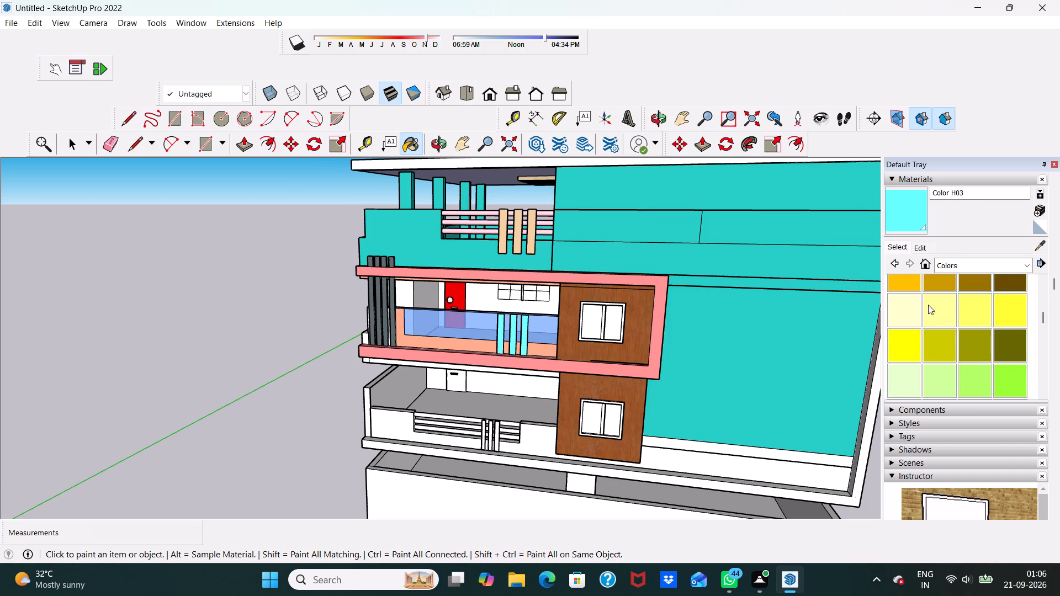
left_click(904, 286)
middle_click_drag(507, 348, 568, 233)
scroll(568, 233, "up", 4)
left_click(476, 280)
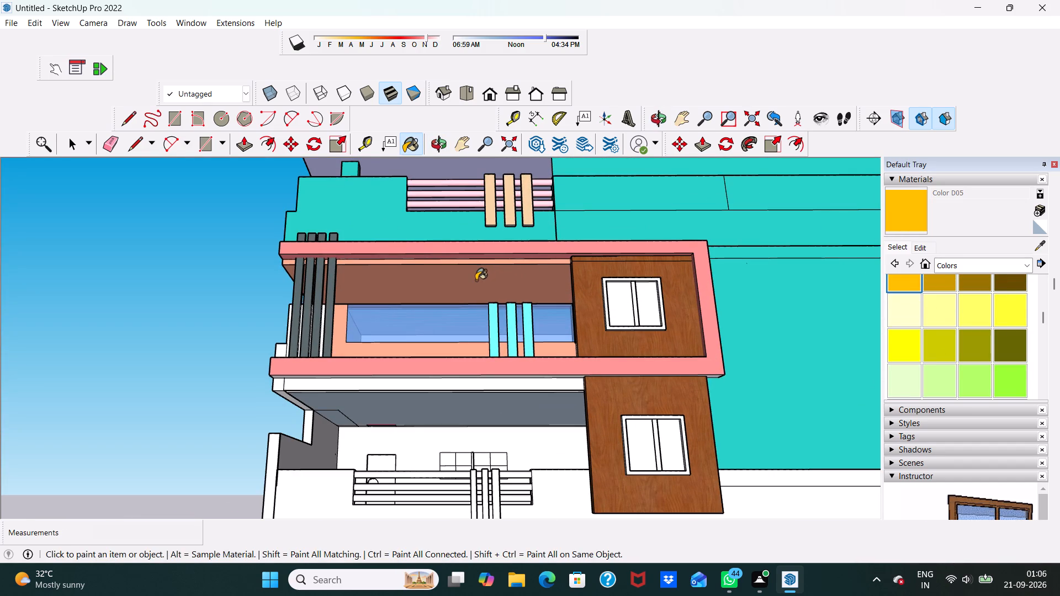
scroll(503, 294, "down", 1)
middle_click_drag(504, 294, 484, 369)
scroll(486, 356, "up", 1)
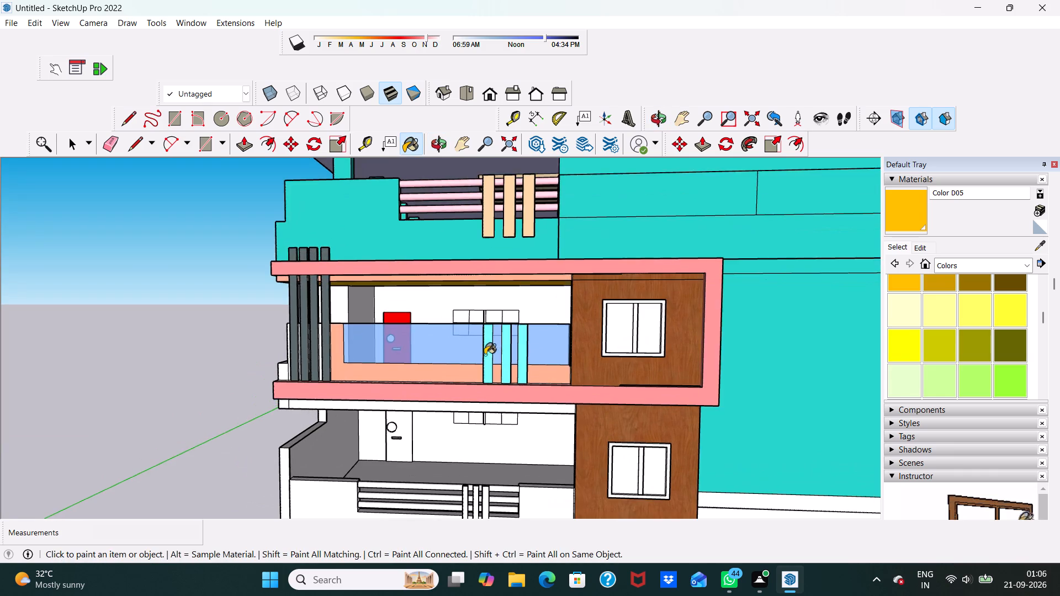
scroll(485, 355, "down", 3)
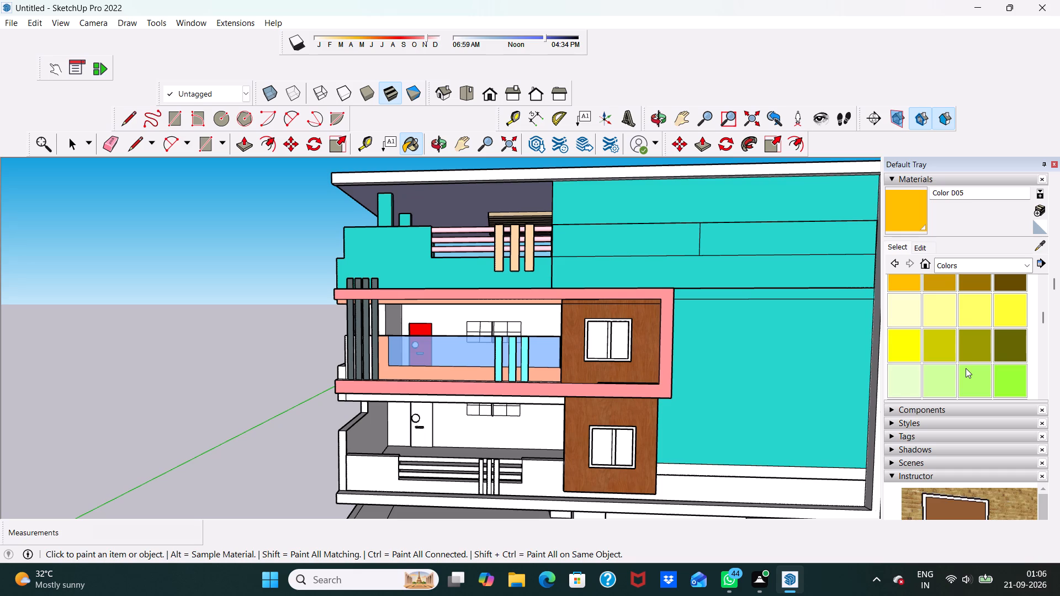
Paint the ceiling above the lower balcony Color D05 as well.
scroll(966, 368, "up", 2)
scroll(851, 421, "down", 3)
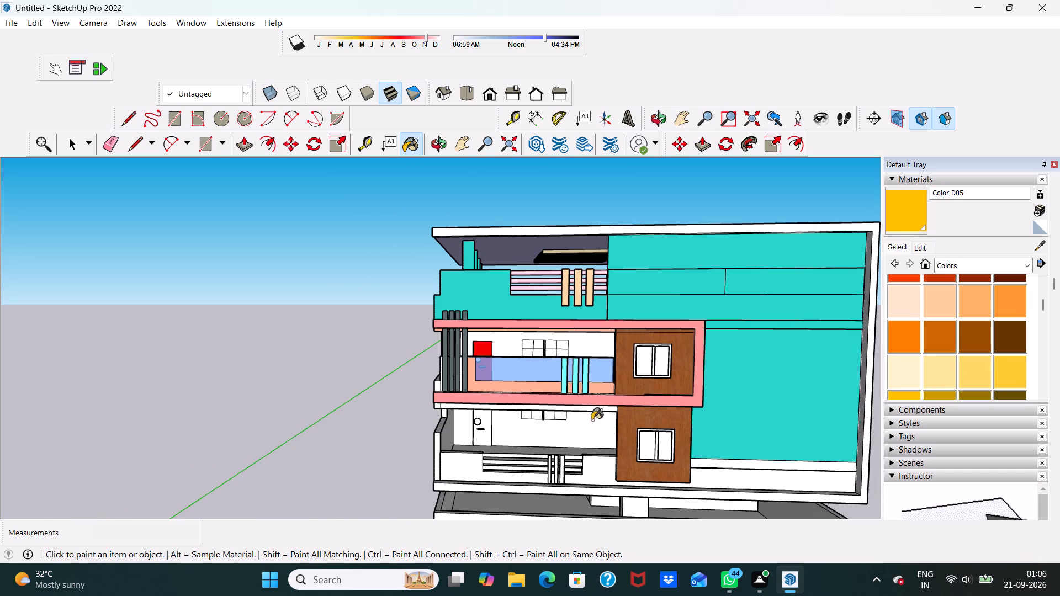
middle_click_drag(593, 412, 648, 294)
scroll(618, 359, "up", 5)
scroll(493, 388, "up", 3)
scroll(493, 388, "down", 1)
scroll(493, 388, "up", 1)
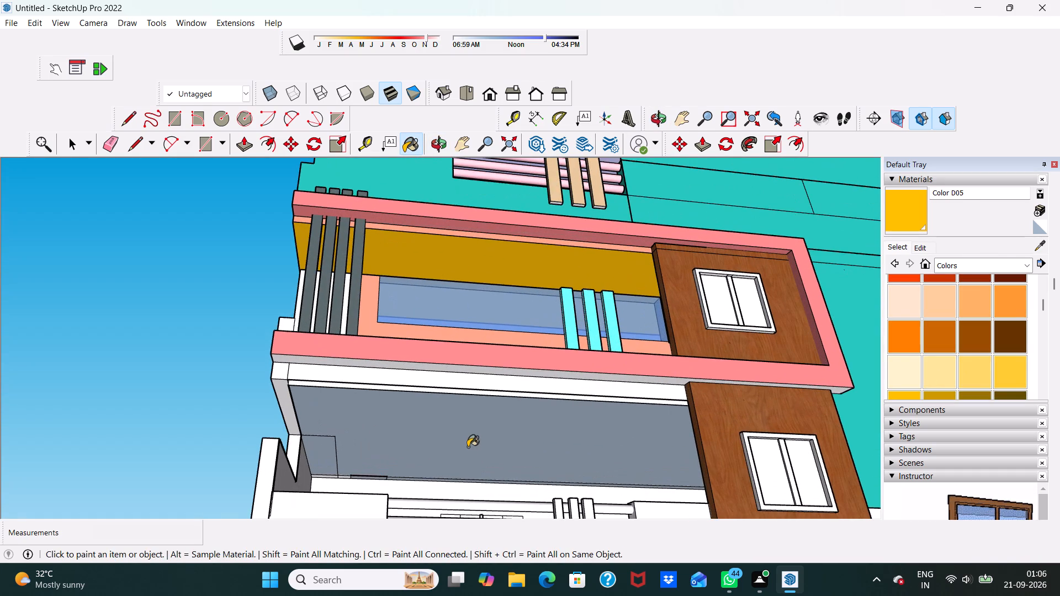
left_click(459, 428)
Examine both painted balcony ceilings and the facade from several angles and distances.
scroll(453, 407, "down", 2)
middle_click_drag(453, 407, 400, 435)
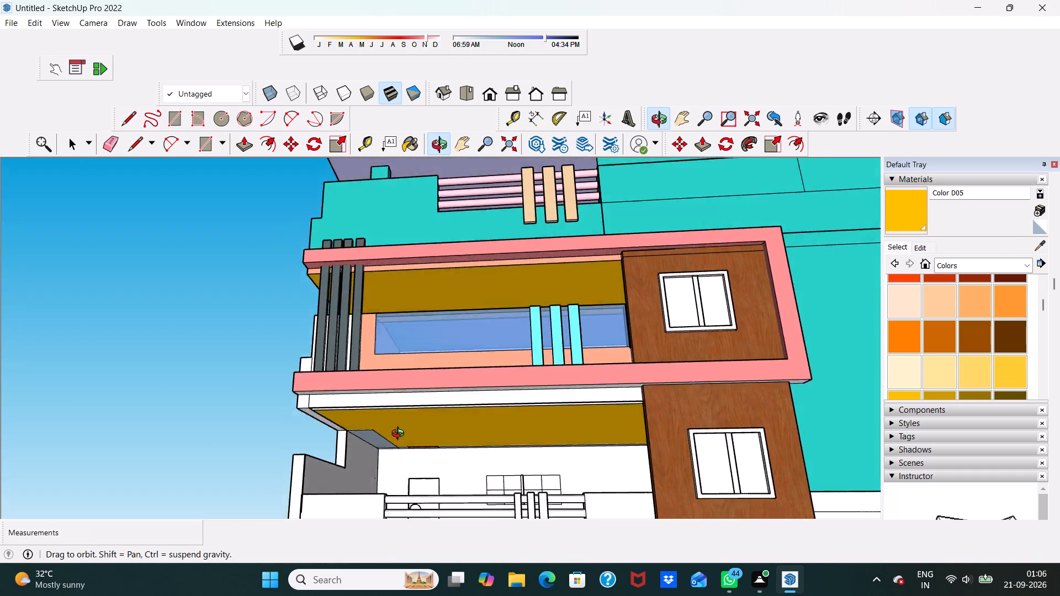
middle_click_drag(400, 435, 413, 461)
scroll(365, 440, "up", 3)
scroll(347, 452, "down", 1)
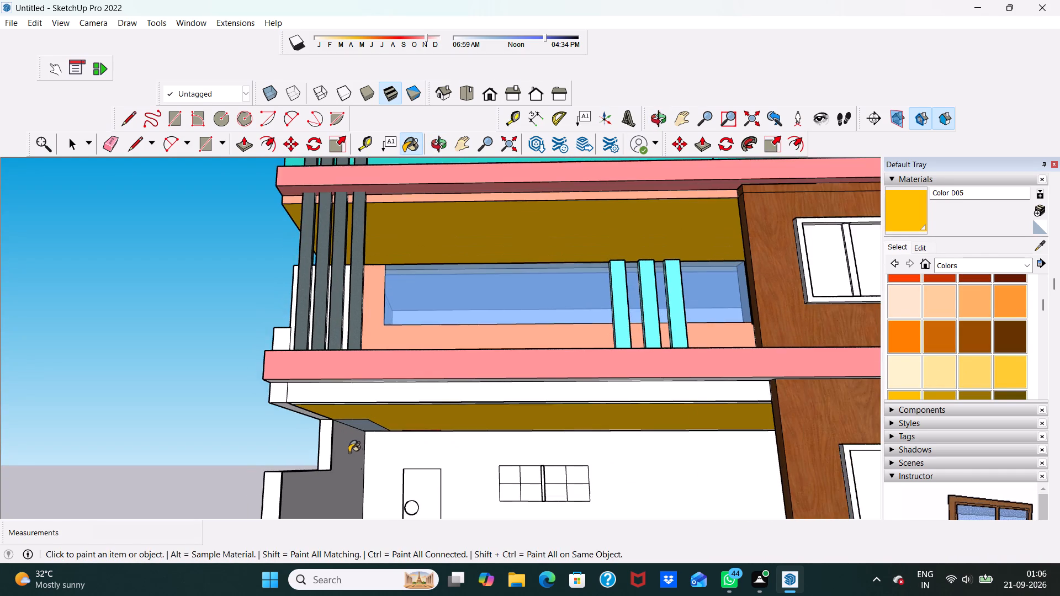
scroll(357, 455, "down", 8)
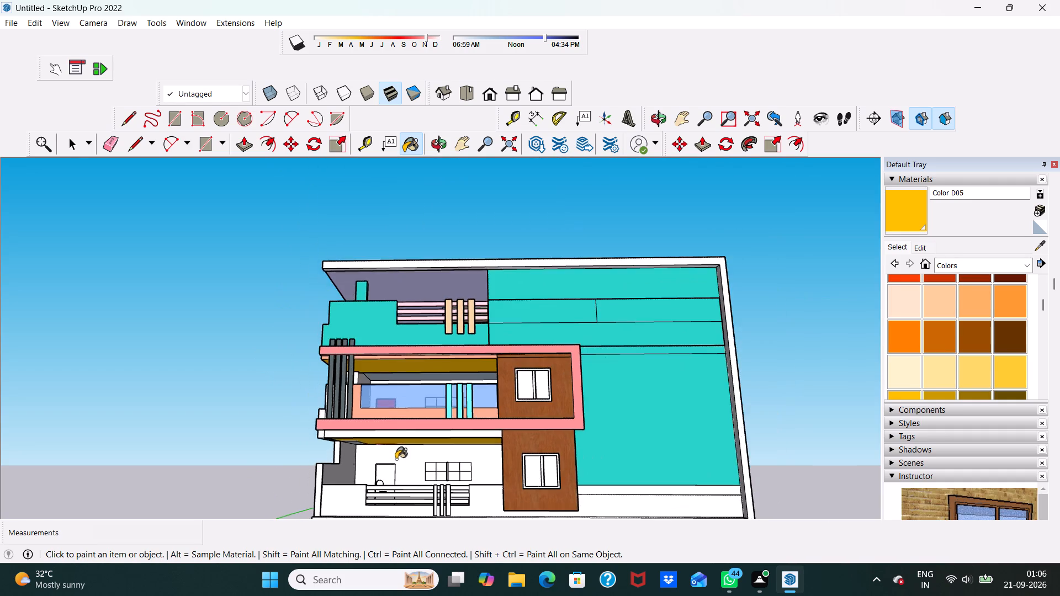
middle_click_drag(401, 462, 428, 450)
scroll(428, 450, "up", 3)
scroll(428, 450, "down", 1)
scroll(428, 450, "up", 2)
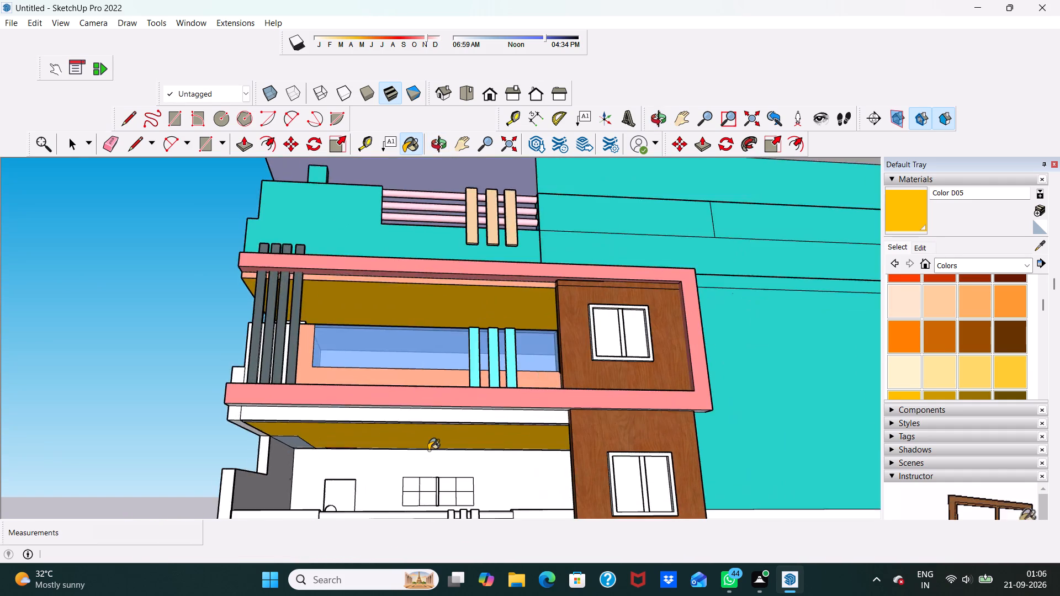
scroll(430, 450, "down", 2)
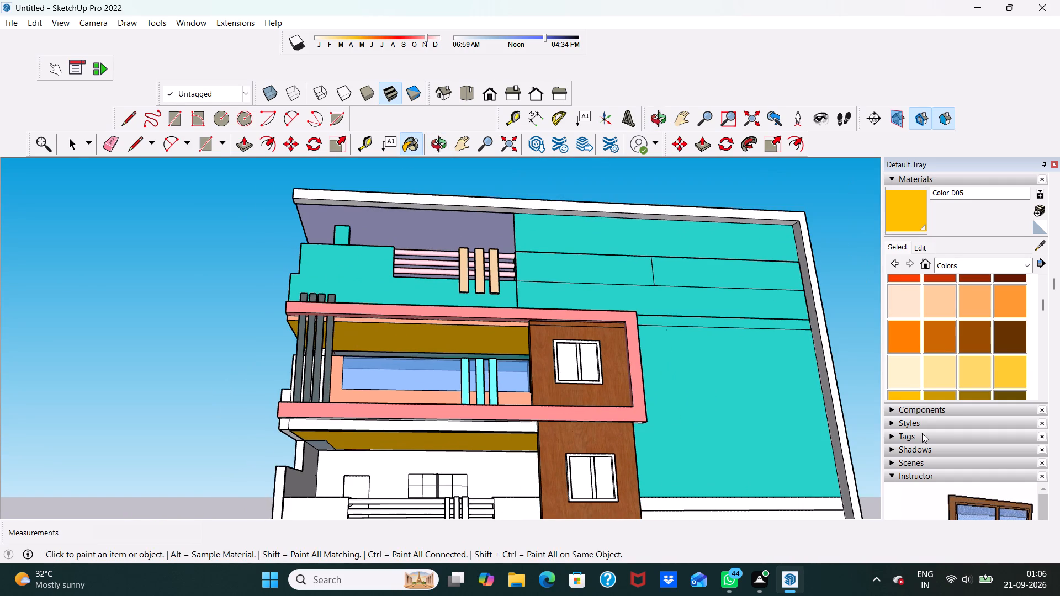
Paint the front faces of the three vertical slats on the lower balcony Color M04 from the Colors collection.
scroll(929, 361, "up", 5)
scroll(929, 350, "down", 4)
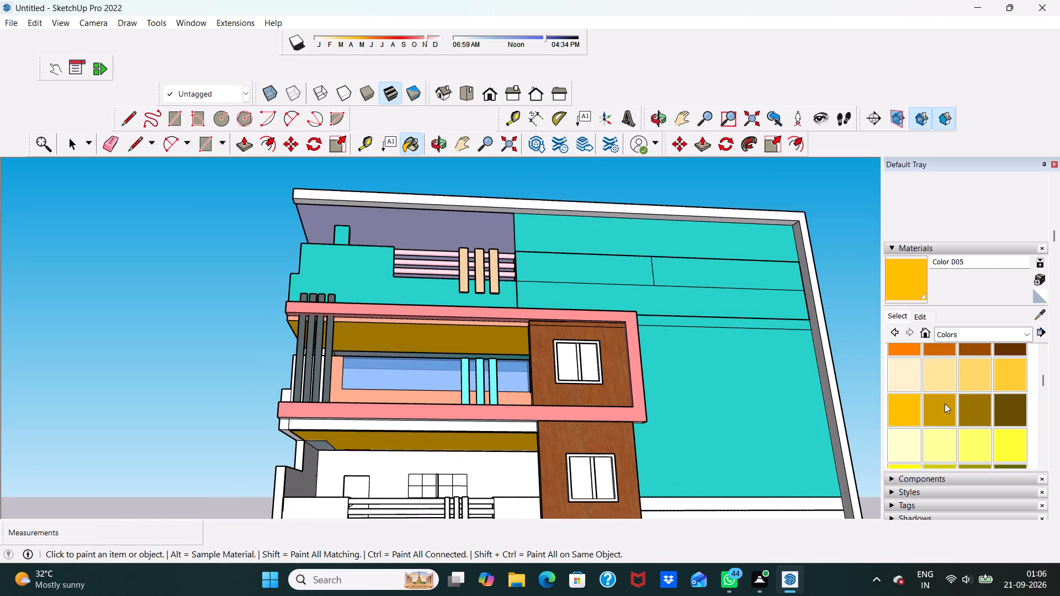
scroll(945, 403, "down", 4)
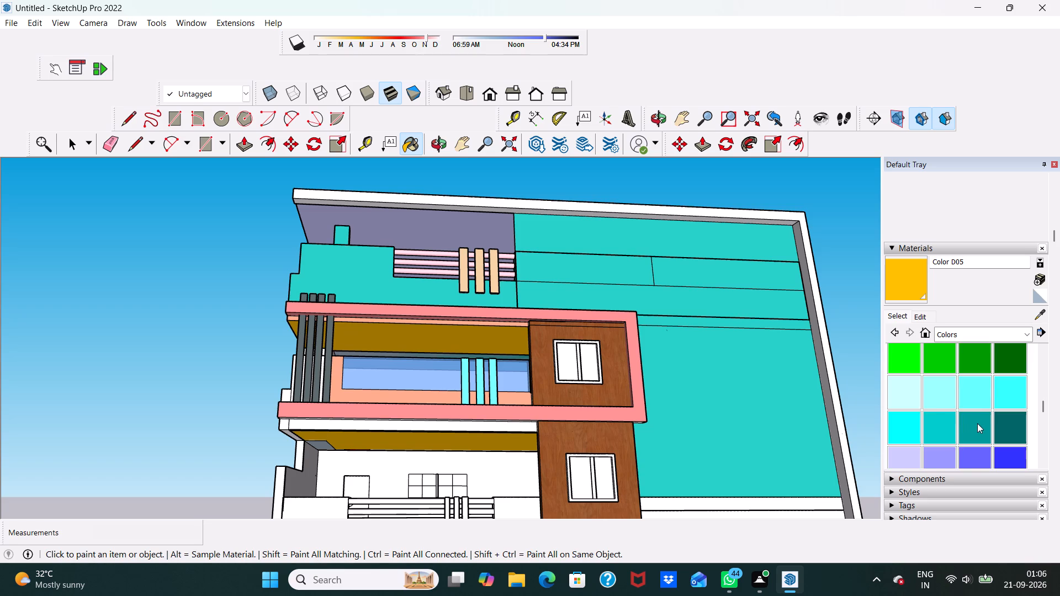
scroll(978, 423, "down", 5)
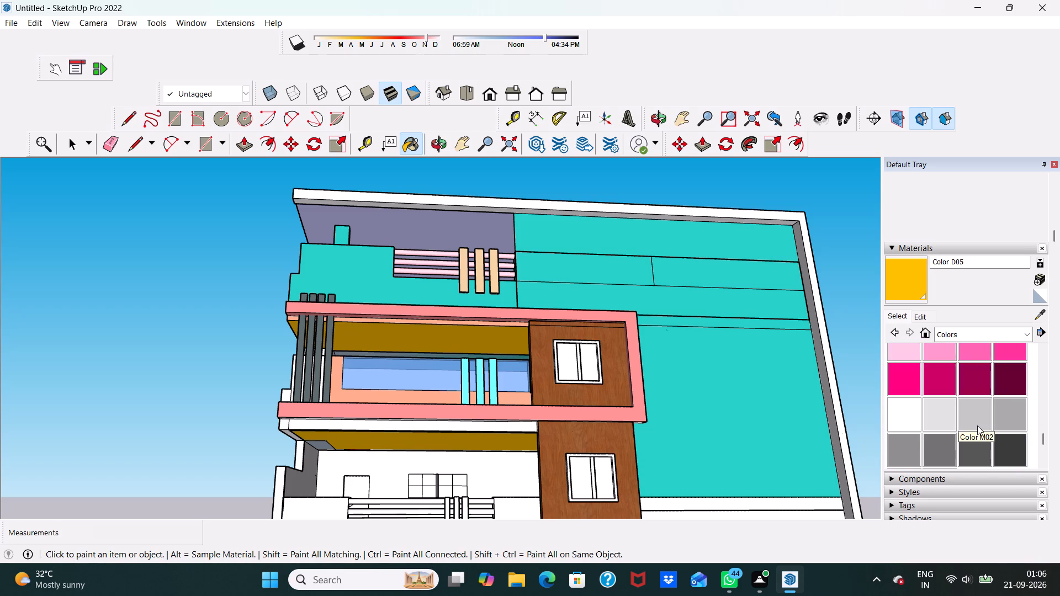
scroll(977, 425, "down", 1)
left_click(900, 386)
scroll(492, 492, "up", 2)
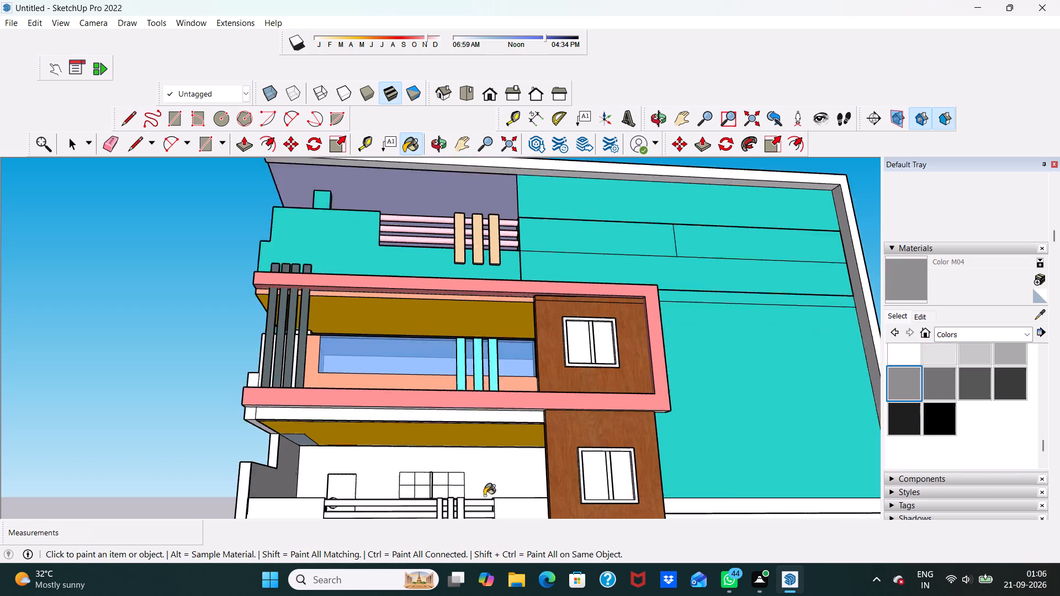
scroll(484, 496, "up", 2)
scroll(446, 480, "down", 5)
scroll(459, 520, "up", 15)
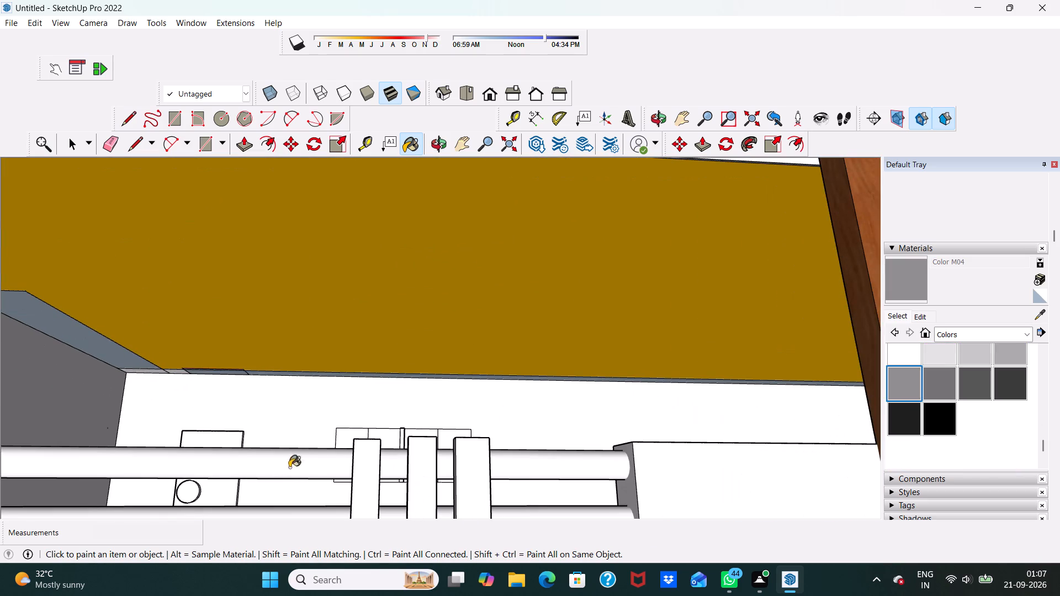
left_click(365, 476)
left_click_drag(418, 471, 423, 473)
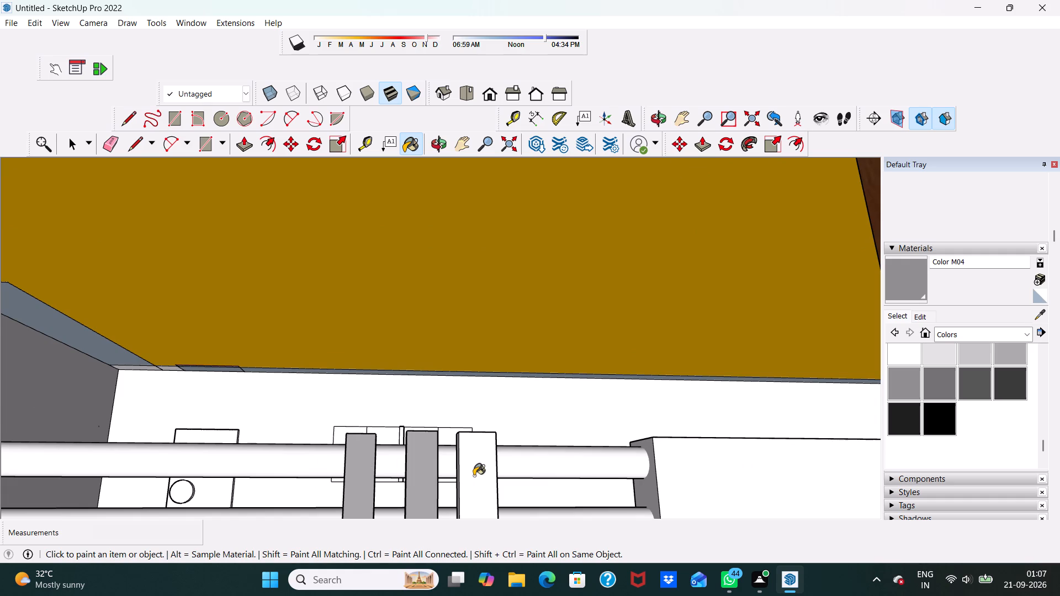
left_click(474, 476)
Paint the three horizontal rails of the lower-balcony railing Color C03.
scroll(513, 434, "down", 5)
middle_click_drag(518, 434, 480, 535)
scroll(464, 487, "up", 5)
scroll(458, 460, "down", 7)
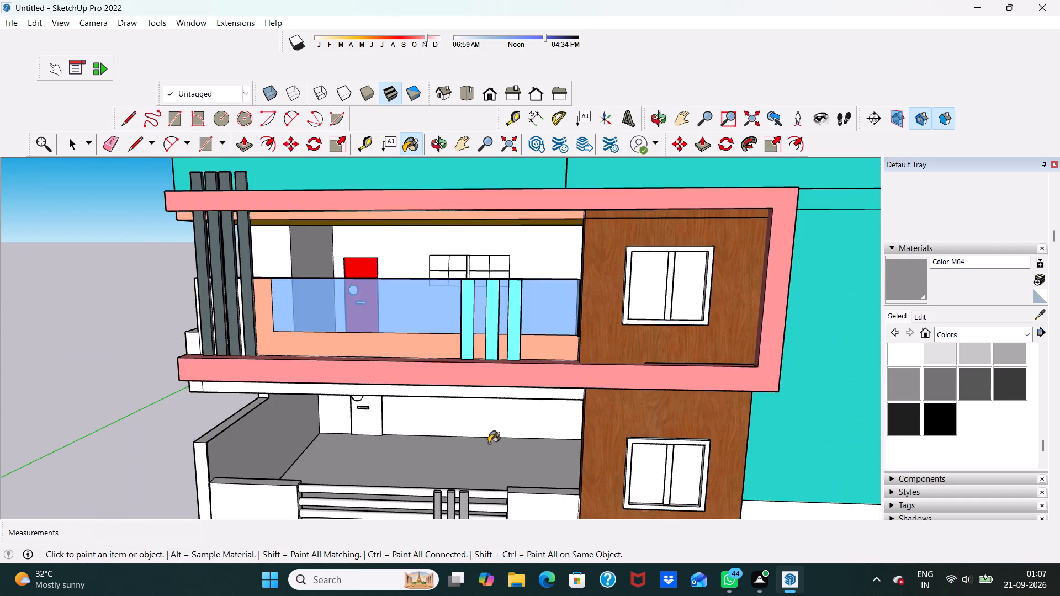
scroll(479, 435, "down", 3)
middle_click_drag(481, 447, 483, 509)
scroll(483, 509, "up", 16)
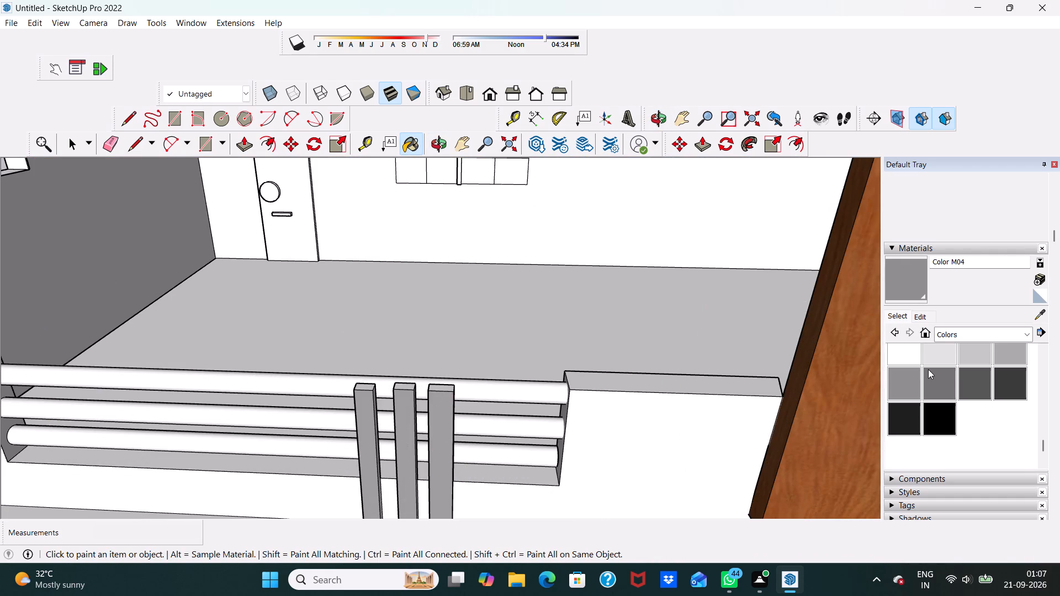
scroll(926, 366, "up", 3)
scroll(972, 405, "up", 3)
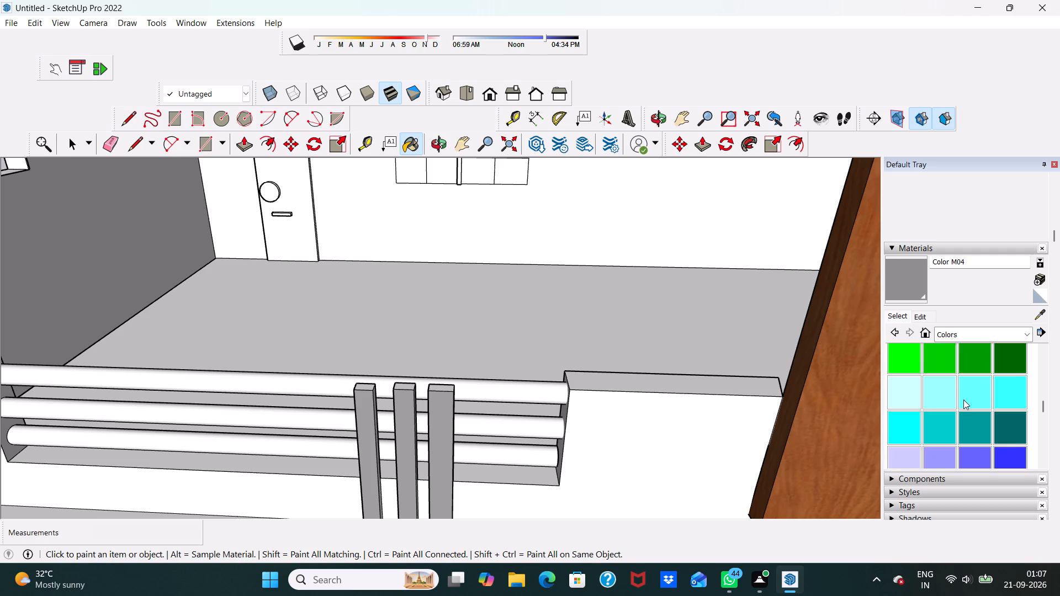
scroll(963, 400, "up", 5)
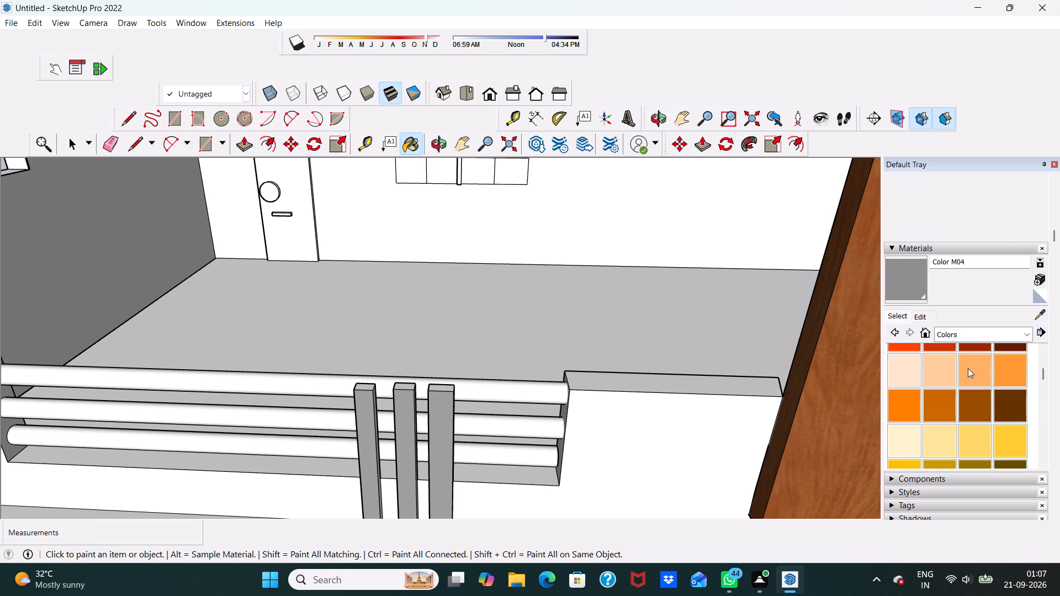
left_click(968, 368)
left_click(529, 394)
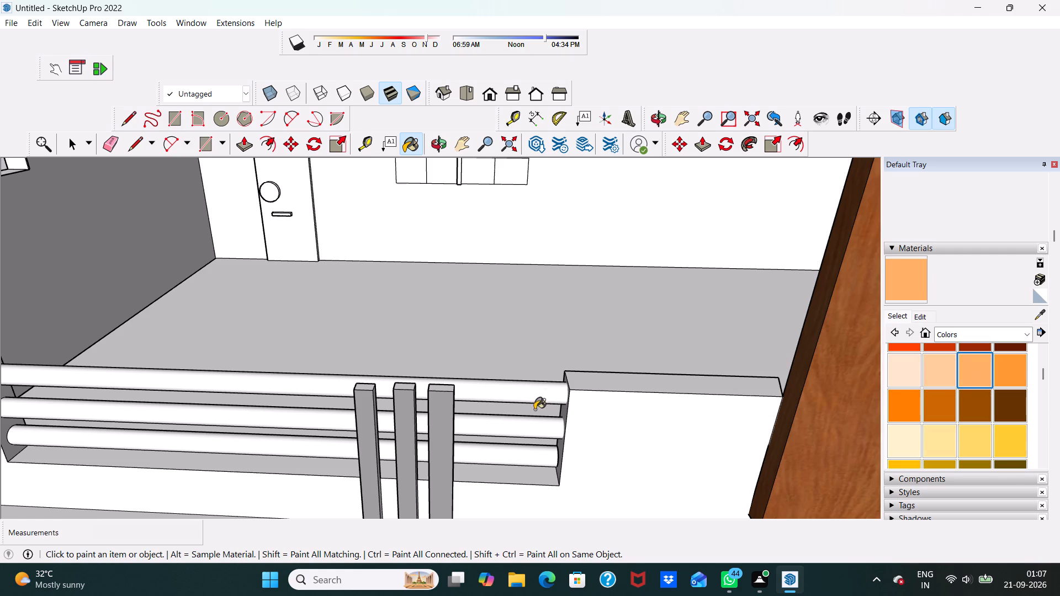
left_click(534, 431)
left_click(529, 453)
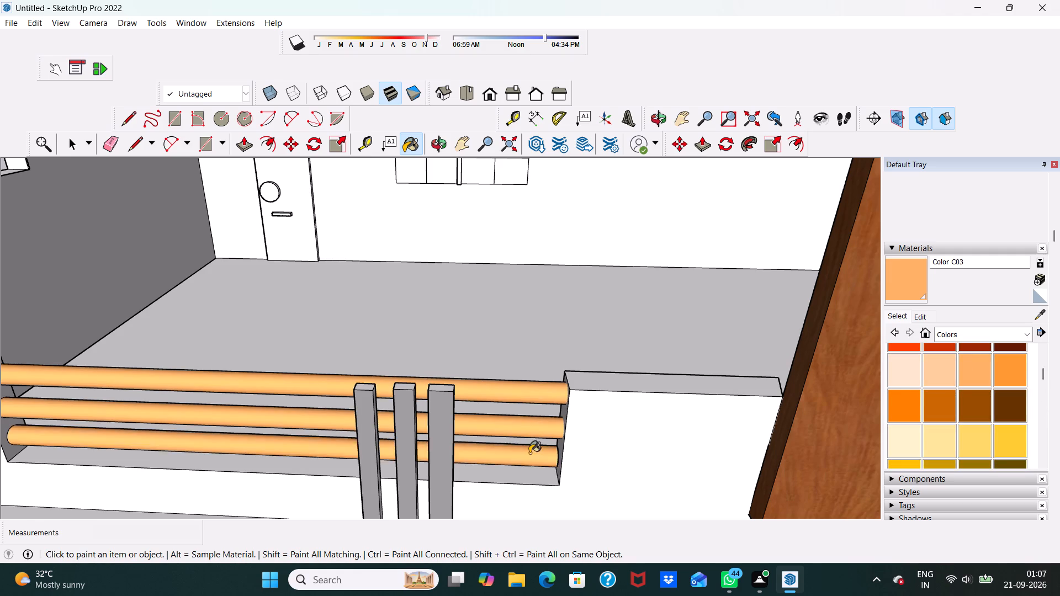
Examine the lower-balcony rails and slats against the rest of the facade.
scroll(530, 447, "down", 6)
scroll(646, 423, "down", 4)
middle_click_drag(630, 445, 645, 401)
scroll(534, 433, "down", 7)
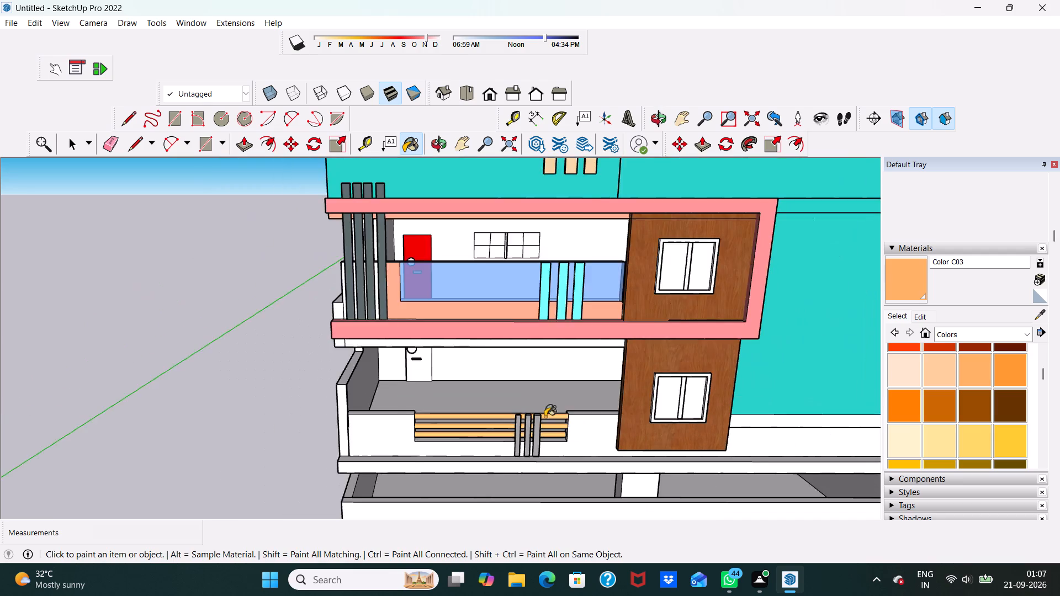
scroll(545, 417, "down", 2)
middle_click_drag(542, 429, 536, 428)
scroll(536, 428, "up", 3)
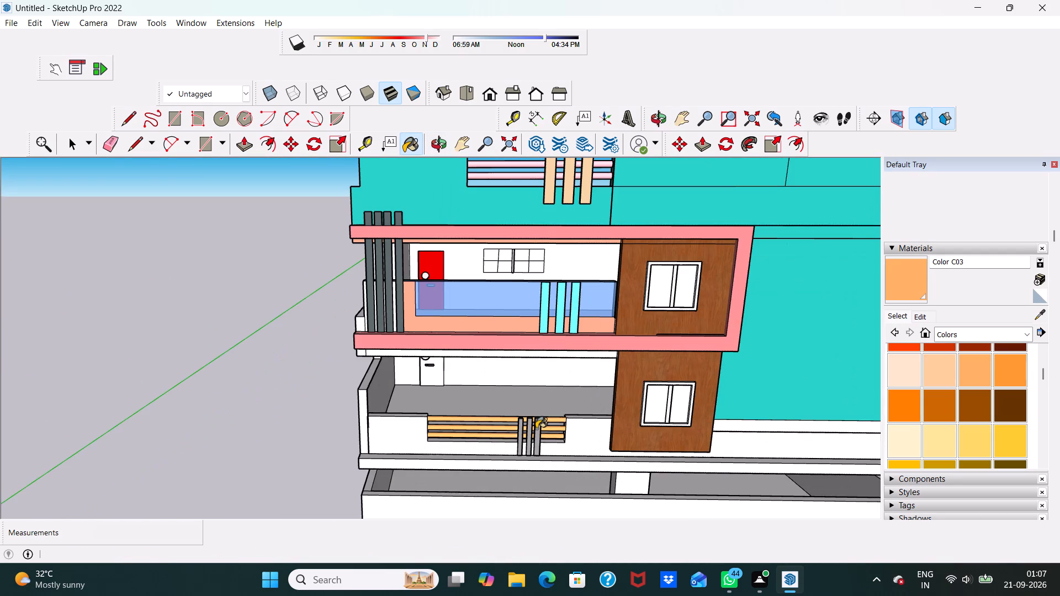
scroll(536, 429, "up", 1)
scroll(959, 382, "up", 4)
scroll(960, 382, "down", 1)
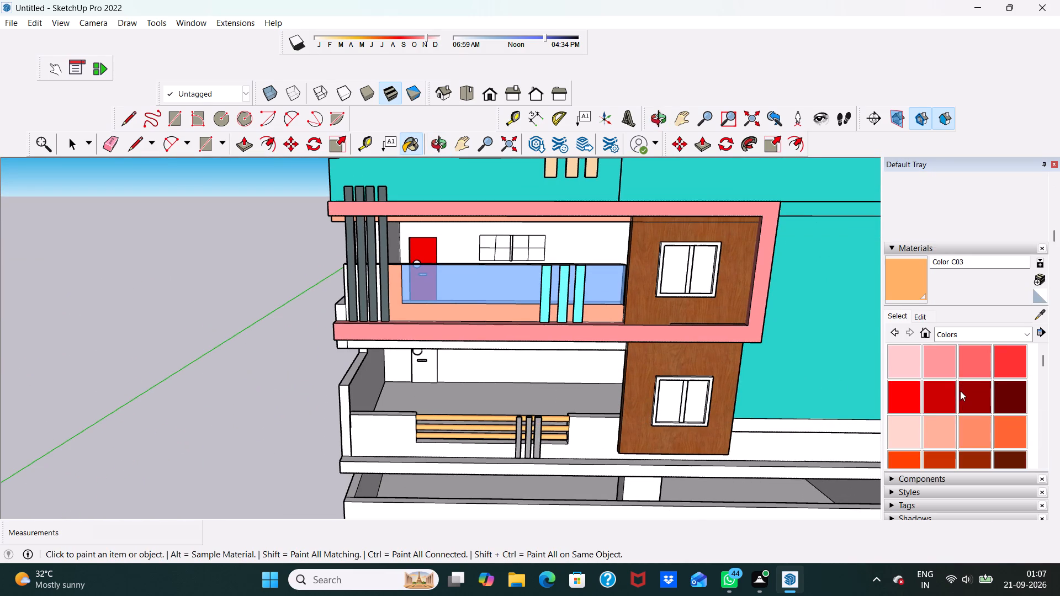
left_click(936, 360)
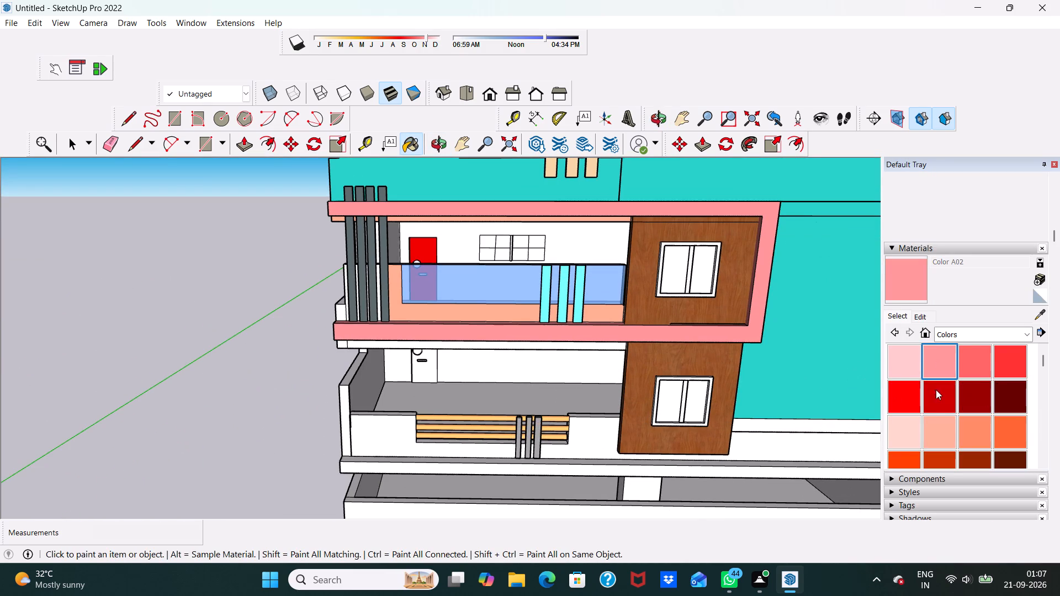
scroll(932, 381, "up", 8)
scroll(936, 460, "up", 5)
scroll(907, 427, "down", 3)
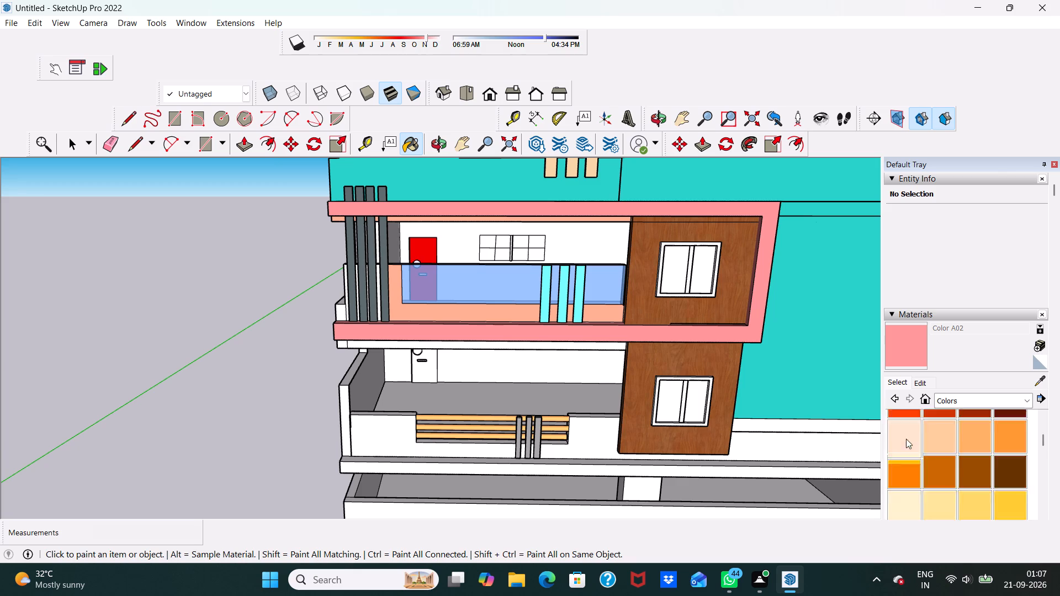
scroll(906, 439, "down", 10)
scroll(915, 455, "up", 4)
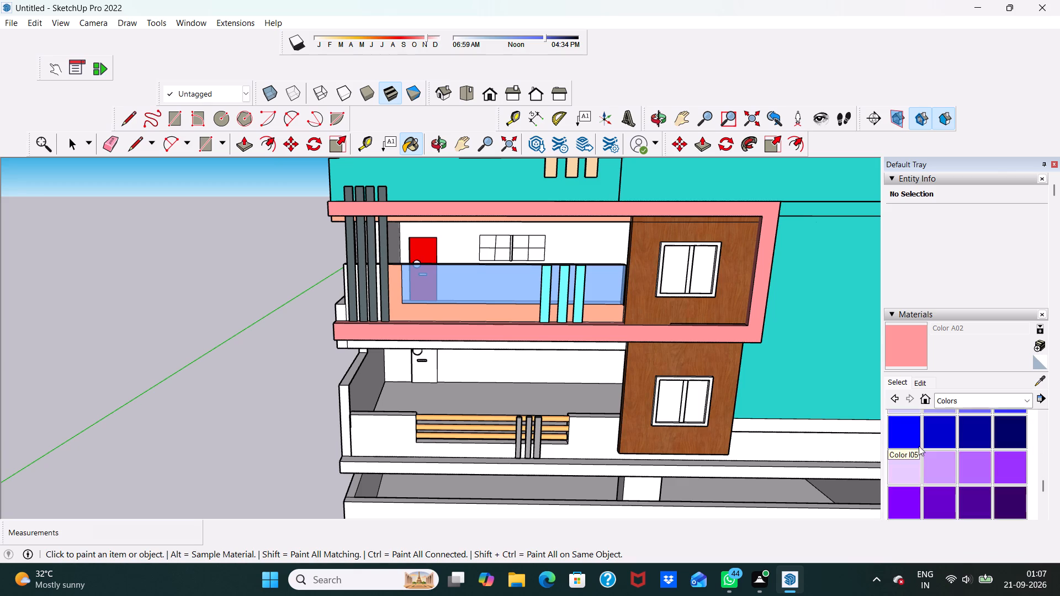
Repaint the three horizontal rails of the lower-balcony railing Color B01.
scroll(920, 445, "up", 7)
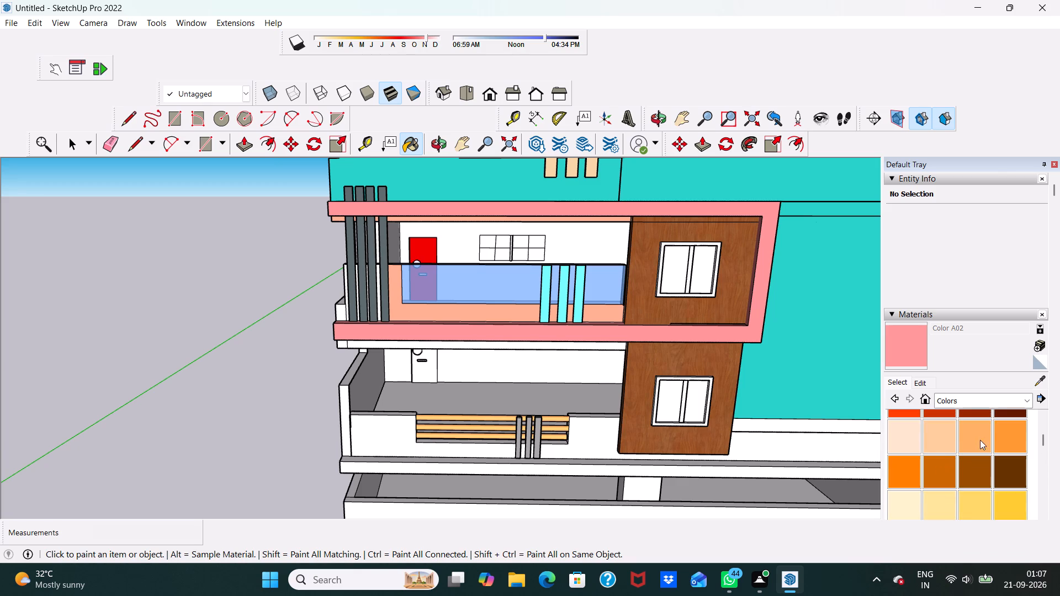
scroll(918, 449, "up", 2)
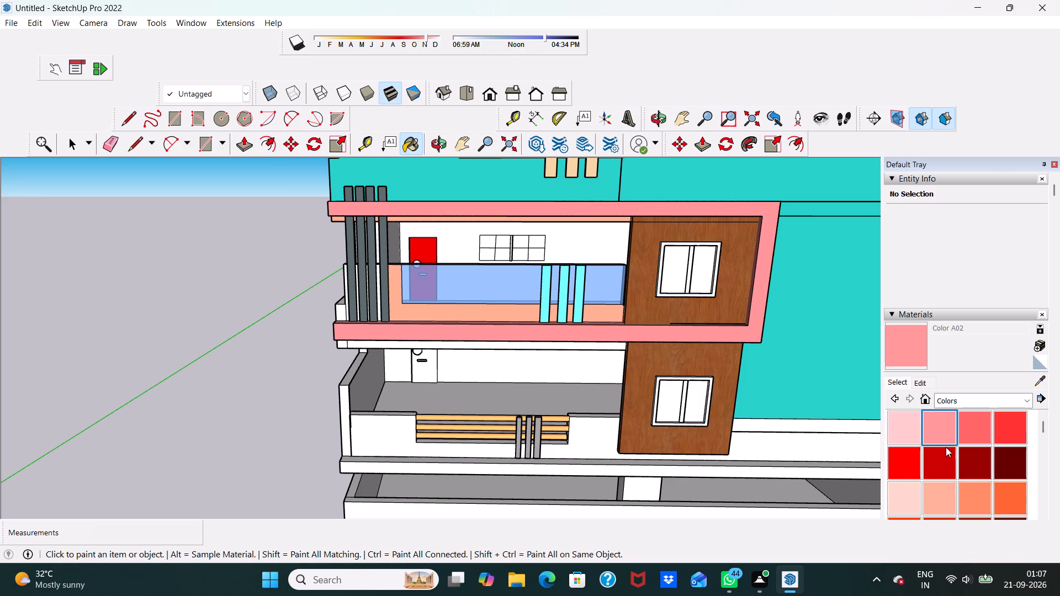
left_click(902, 490)
scroll(271, 464, "up", 1)
scroll(397, 446, "up", 3)
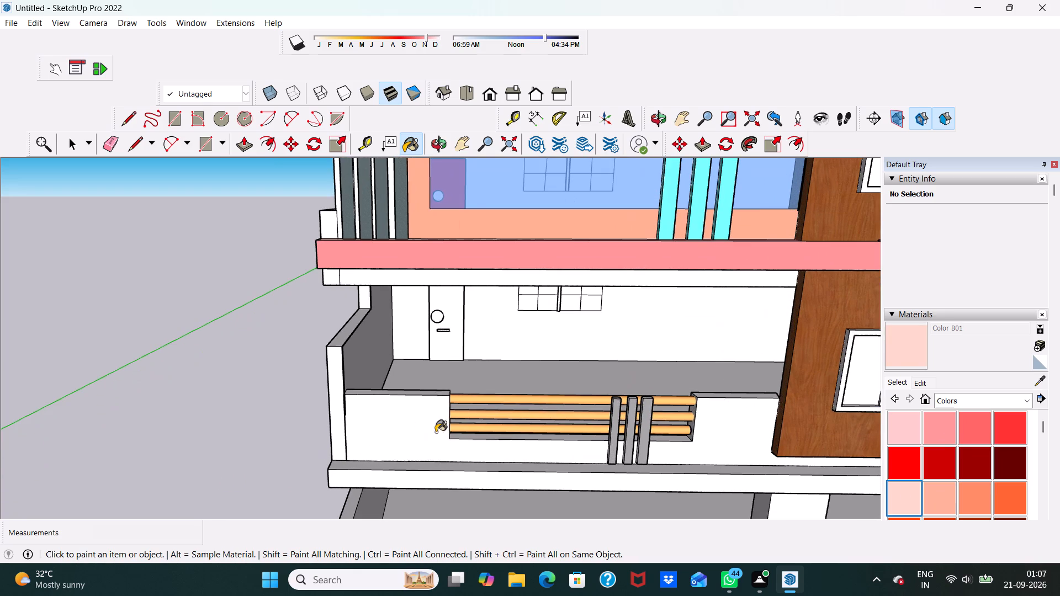
left_click(515, 398)
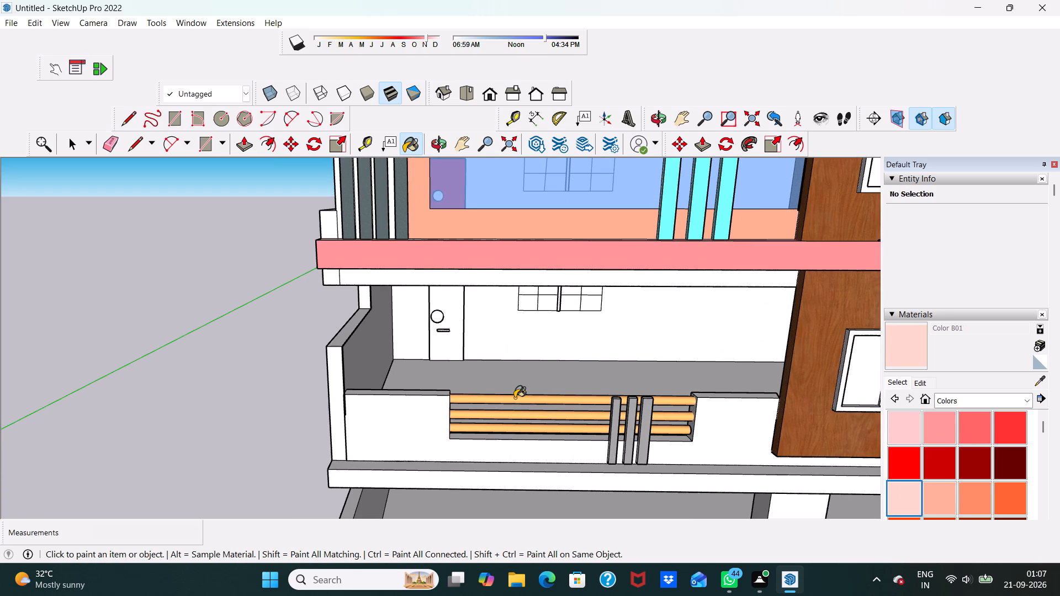
left_click(514, 419)
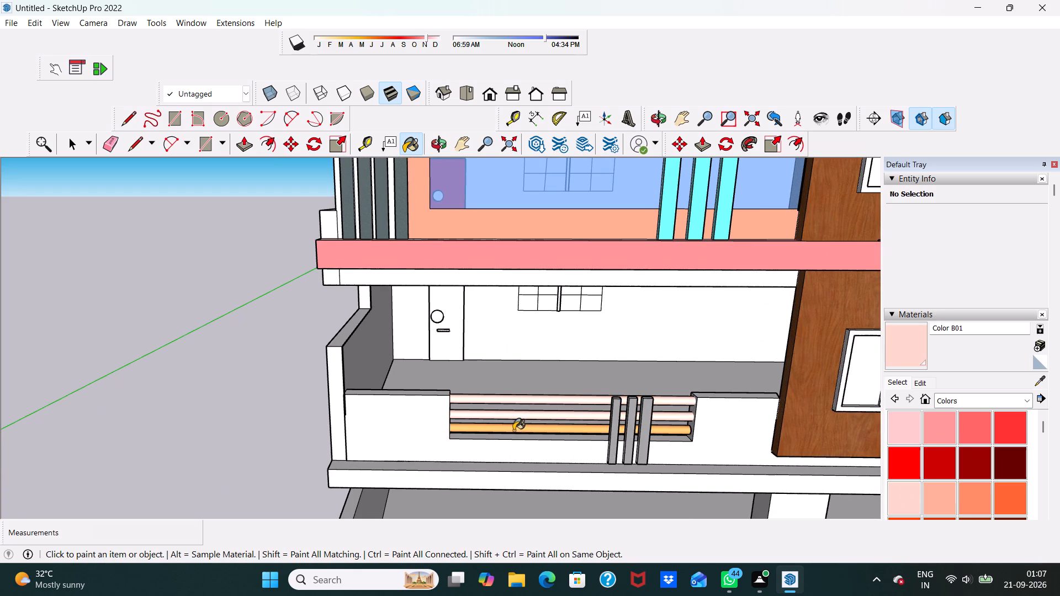
left_click(513, 430)
scroll(527, 305, "down", 5)
middle_click_drag(531, 332, 518, 300)
scroll(518, 300, "up", 3)
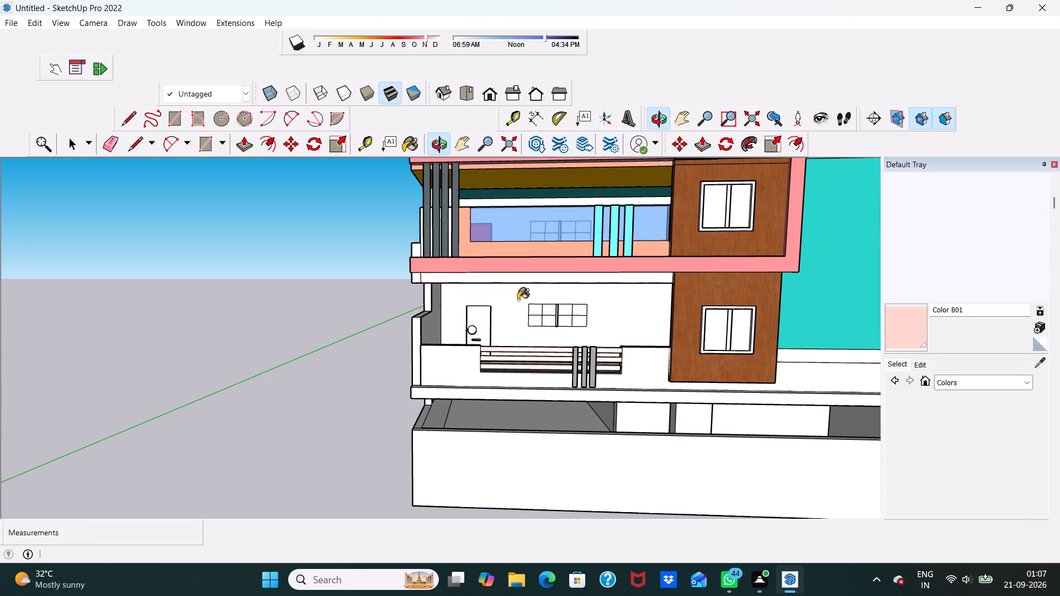
Repaint the three horizontal rails of the lower-balcony railing Color A06 from the Colors collection.
scroll(935, 437, "up", 3)
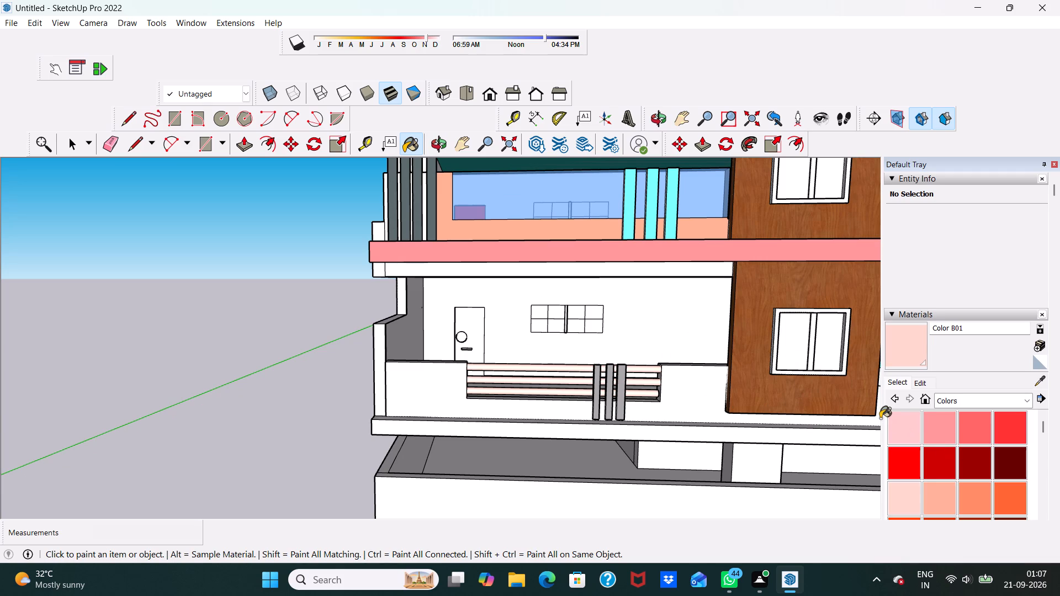
scroll(934, 481, "up", 5)
left_click(940, 457)
scroll(494, 344, "up", 4)
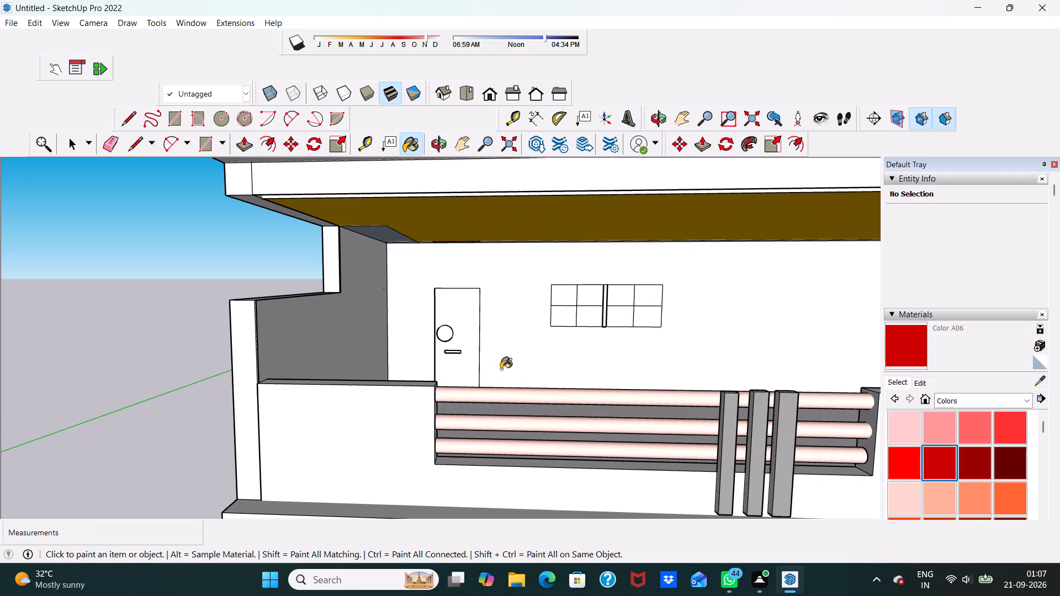
left_click(537, 386)
left_click(537, 424)
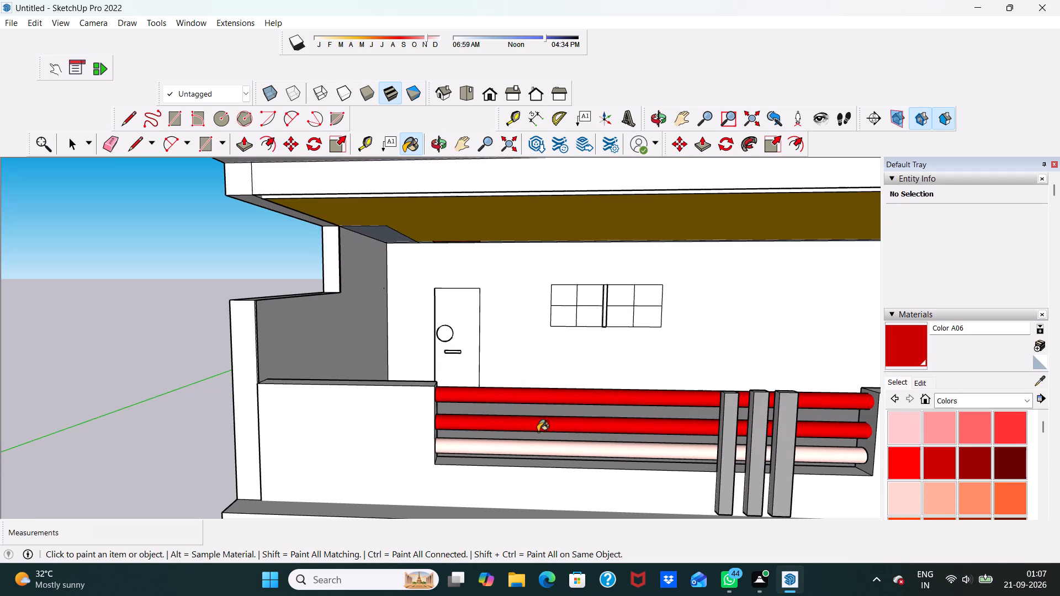
left_click(537, 449)
Examine the lower-balcony rails, slats and unpainted parapet against the rest of the facade from several angles.
scroll(507, 360, "down", 10)
middle_click_drag(548, 350, 594, 340)
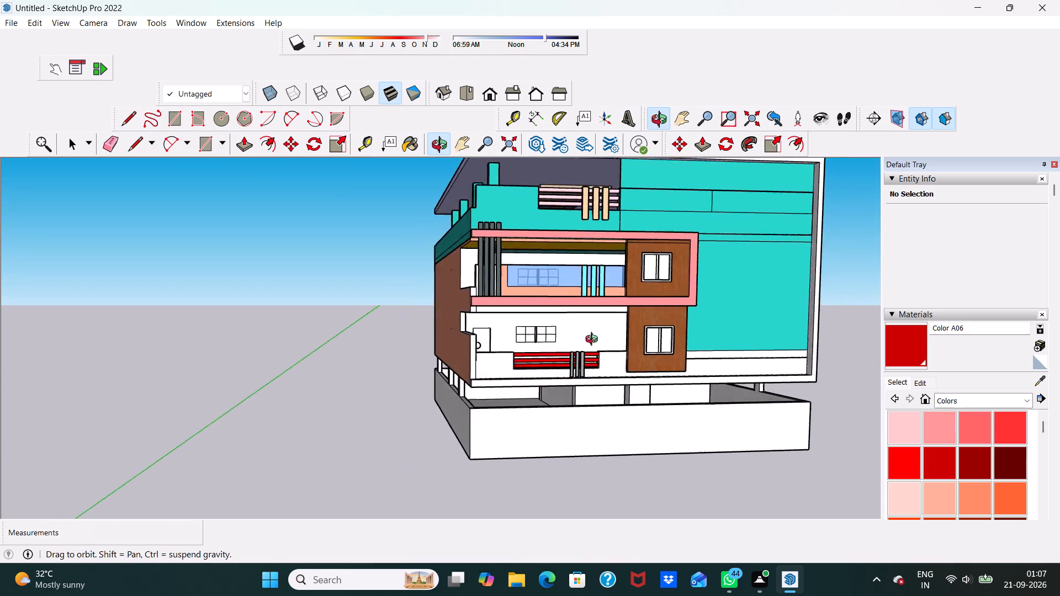
middle_click_drag(594, 340, 602, 374)
scroll(605, 379, "up", 6)
middle_click_drag(551, 318, 459, 348)
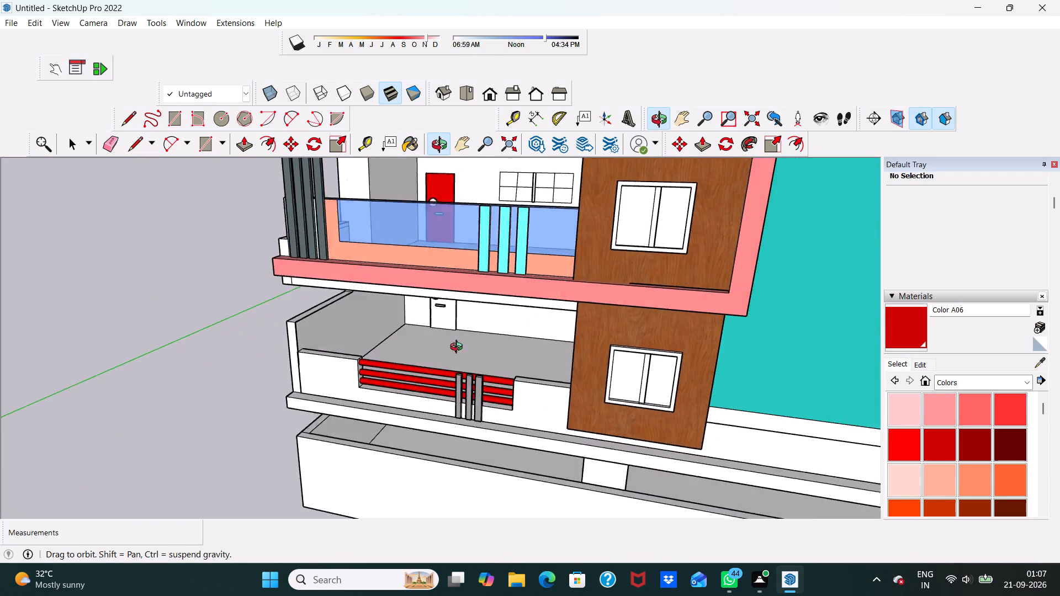
middle_click_drag(459, 348, 477, 344)
scroll(487, 329, "up", 1)
key("space")
scroll(483, 332, "down", 1)
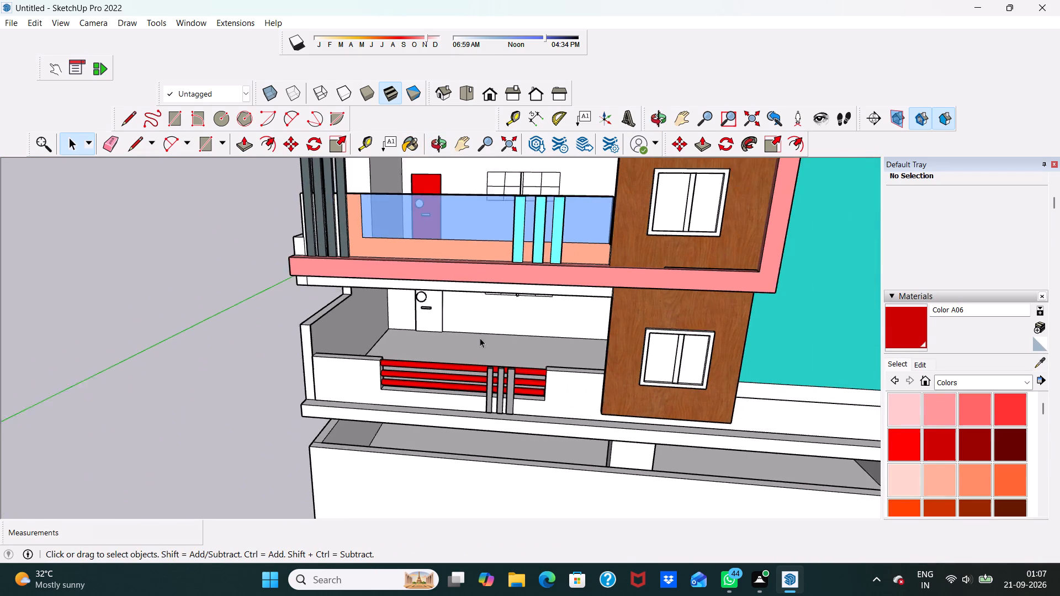
scroll(480, 338, "down", 1)
middle_click_drag(362, 343, 455, 332)
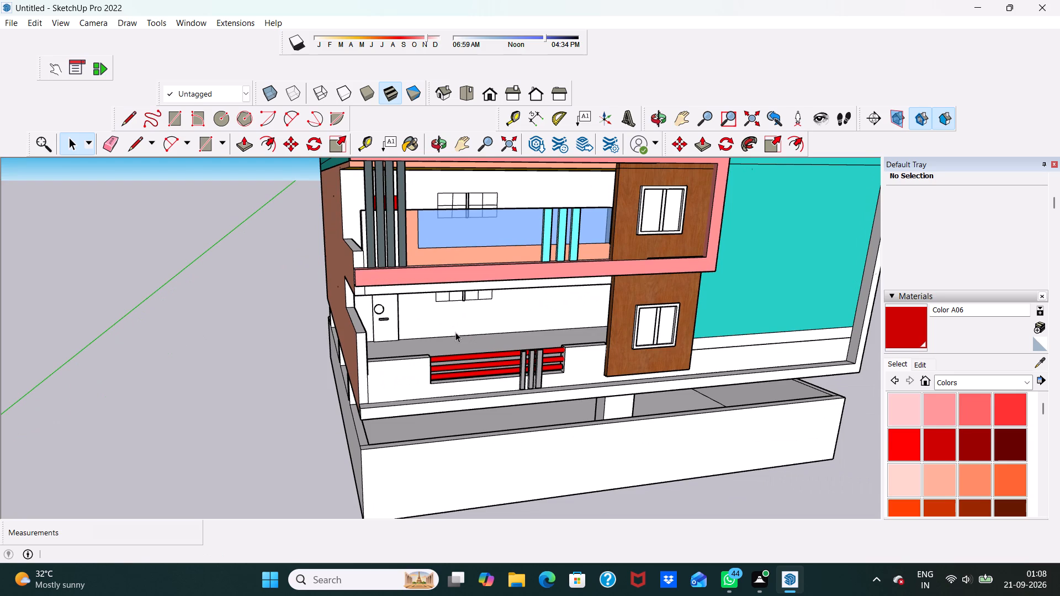
scroll(409, 303, "down", 3)
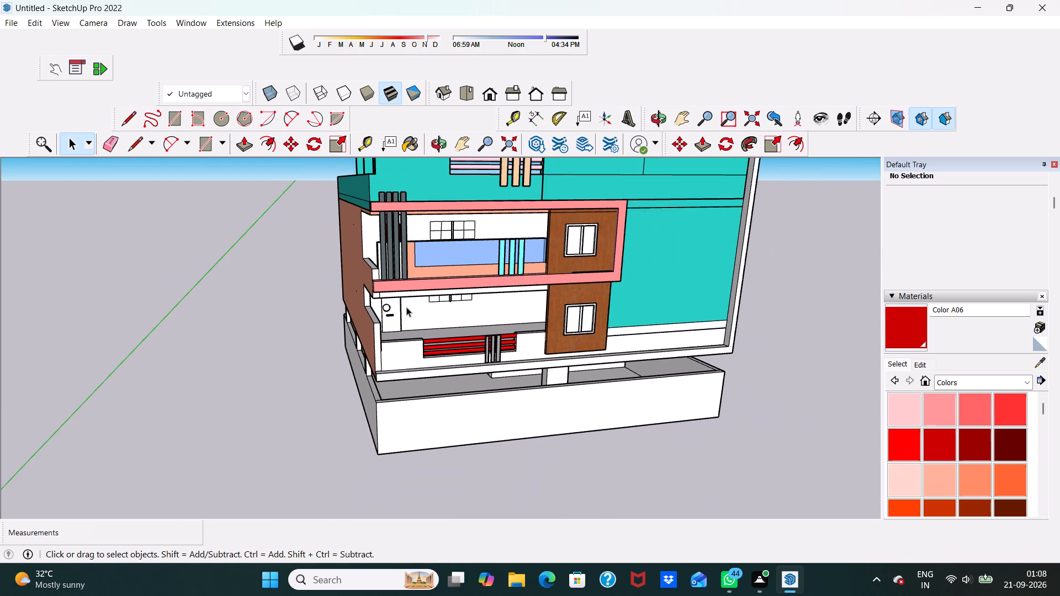
middle_click_drag(517, 381, 428, 340)
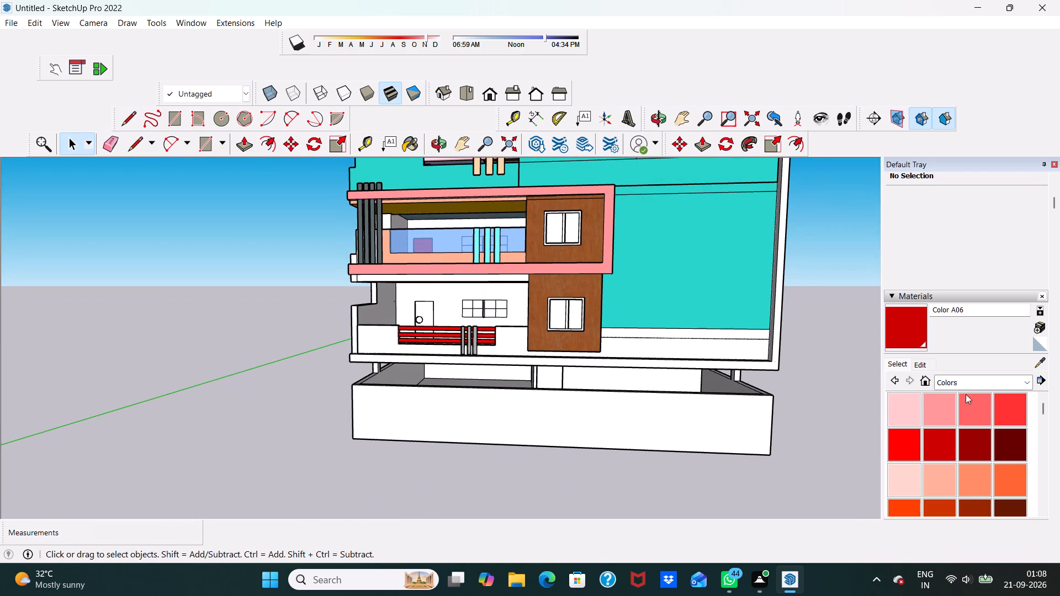
Paint the front face of the lower-balcony parapet wall Color A02.
left_click(934, 416)
scroll(518, 408, "up", 4)
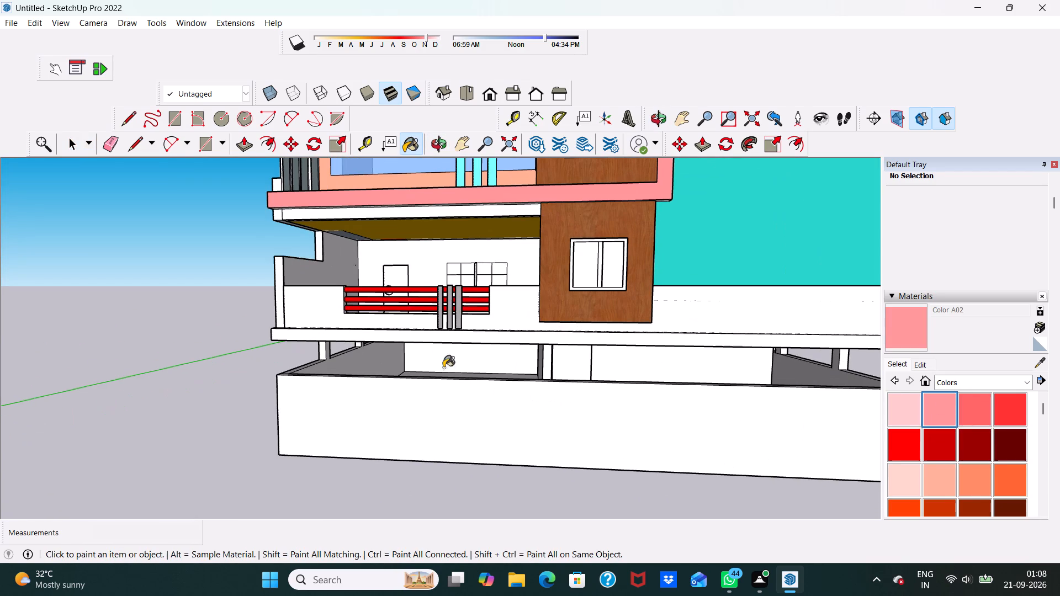
left_click(300, 311)
scroll(643, 304, "down", 7)
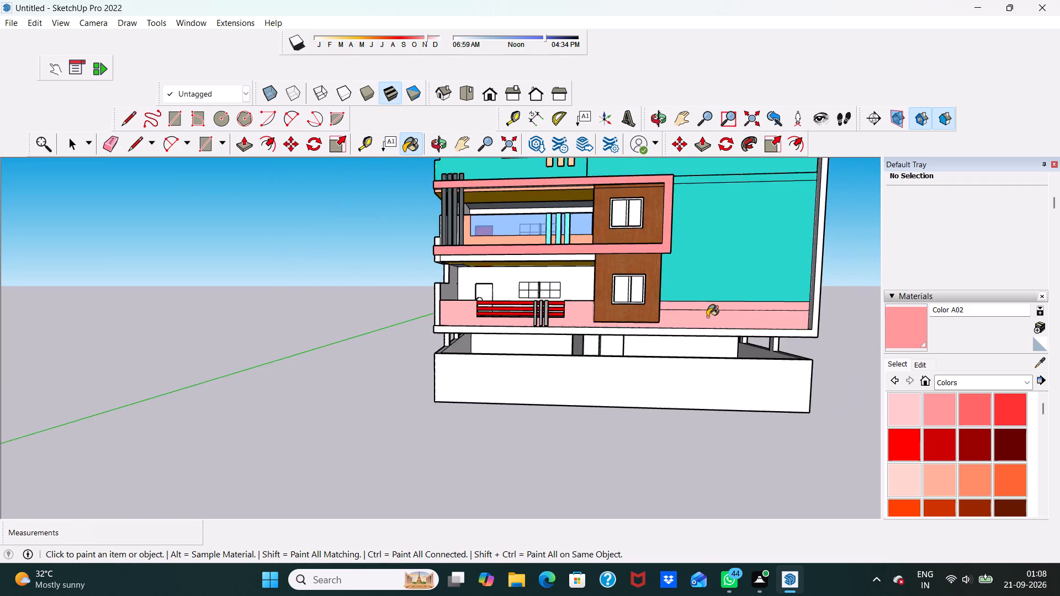
scroll(707, 317, "down", 4)
Paint the front end and sloping top edge of the lower balcony's side wall Color A02.
scroll(545, 300, "up", 5)
scroll(533, 349, "up", 3)
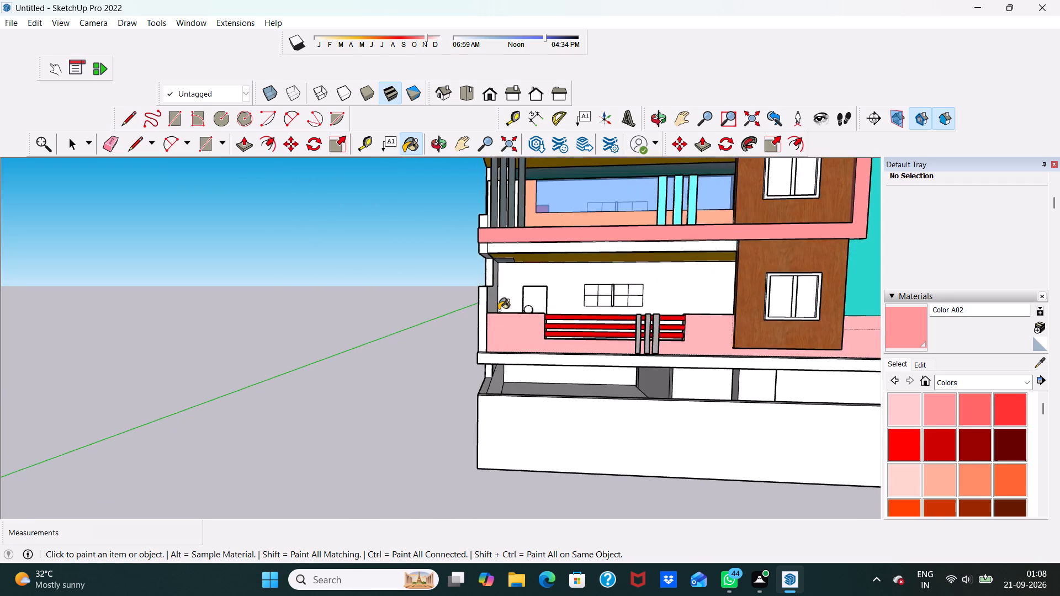
scroll(509, 275, "up", 5)
scroll(517, 256, "down", 6)
middle_click_drag(542, 330, 590, 379)
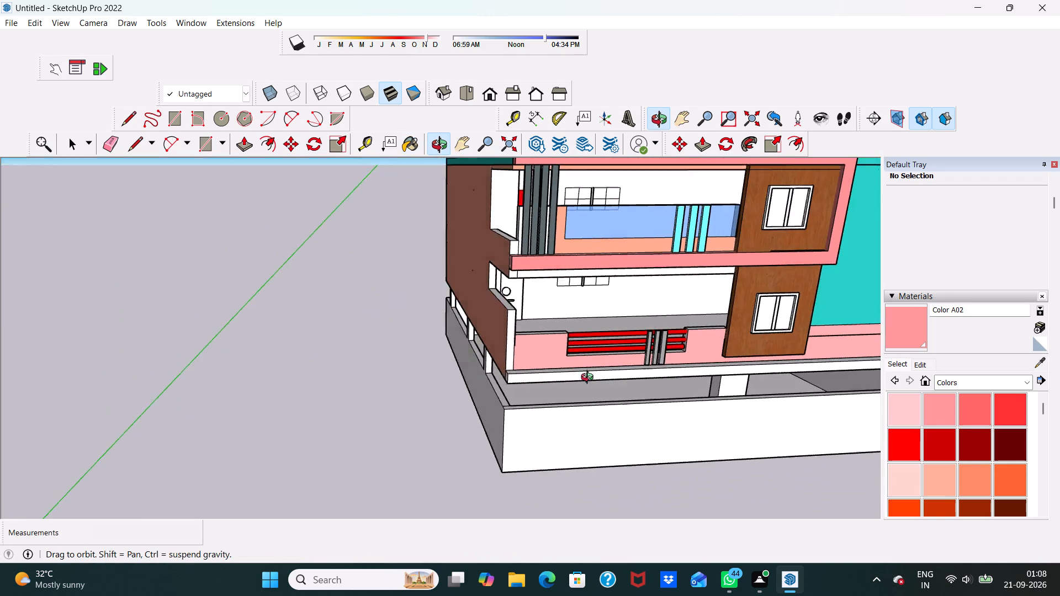
middle_click_drag(590, 379, 587, 379)
scroll(508, 328, "up", 5)
left_click(506, 327)
scroll(500, 292, "up", 4)
left_click(500, 291)
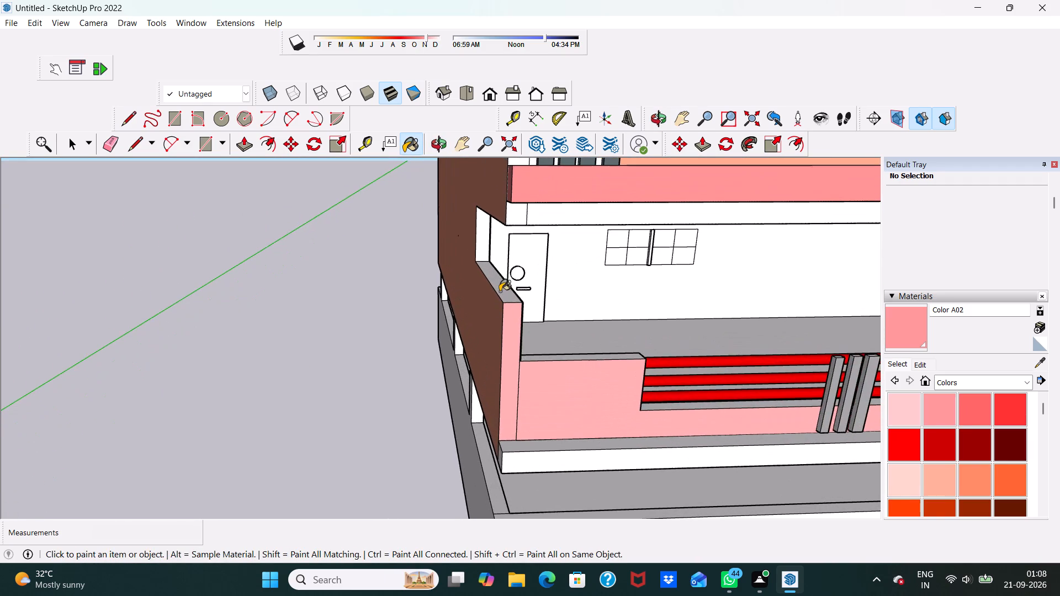
Paint the parapet's top ledges on both sides of the railing and the railing opening's bottom ledge Color A02.
scroll(500, 291, "down", 6)
middle_click_drag(525, 335, 470, 374)
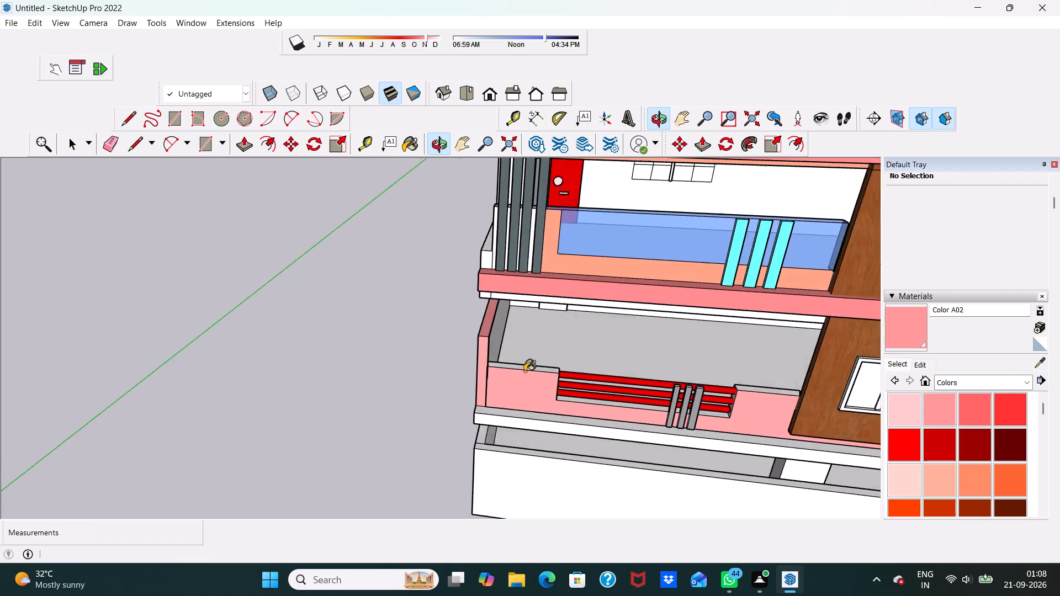
scroll(589, 354, "up", 5)
scroll(511, 364, "up", 3)
left_click(477, 387)
scroll(475, 381, "down", 5)
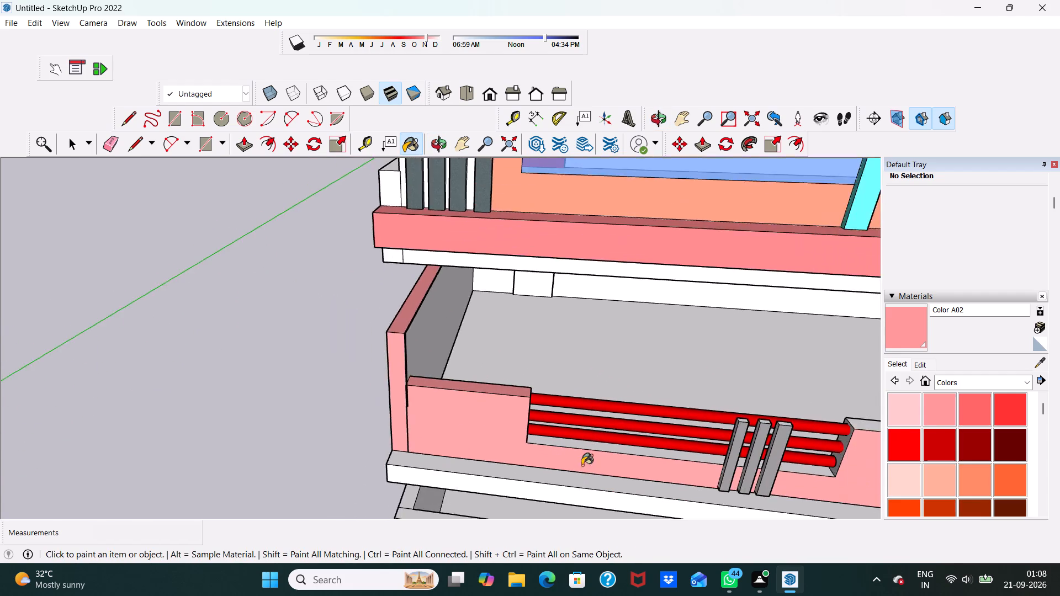
scroll(590, 474, "up", 3)
left_click(600, 437)
scroll(589, 411, "down", 11)
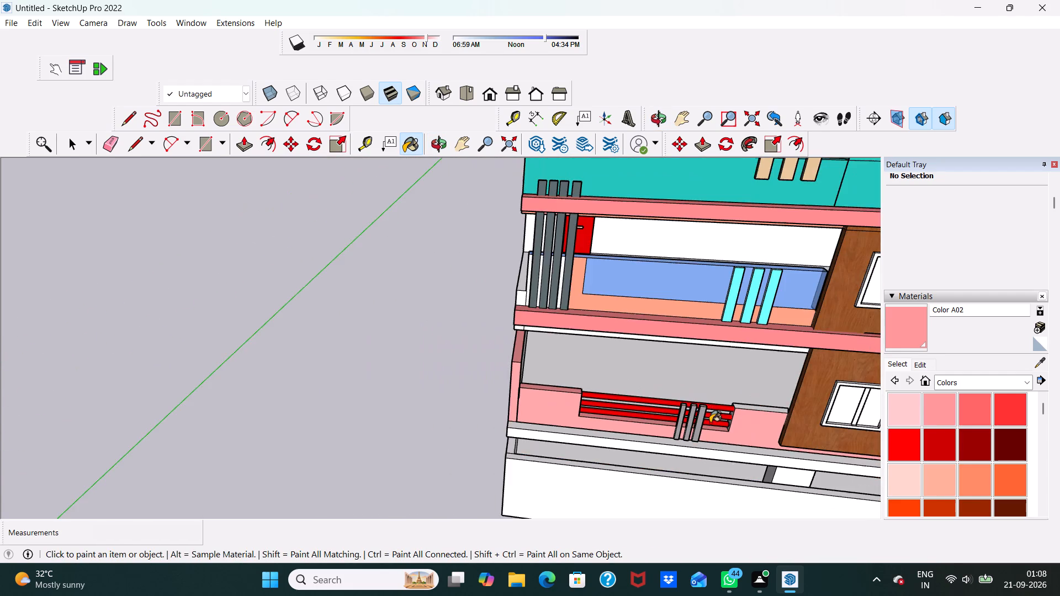
scroll(783, 406, "up", 4)
left_click(770, 408)
Paint the upper front edge of the lower balcony's side wall, just below the ceiling, Color A02.
middle_click_drag(734, 415, 762, 335)
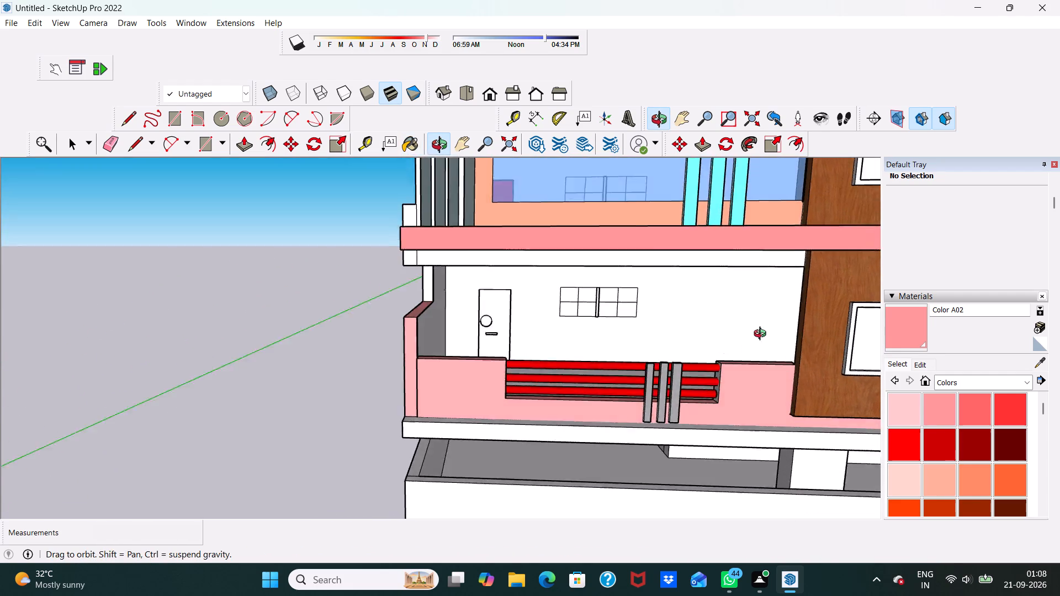
middle_click_drag(762, 335, 787, 325)
scroll(788, 325, "down", 1)
scroll(543, 364, "down", 3)
scroll(465, 321, "up", 5)
left_click(461, 302)
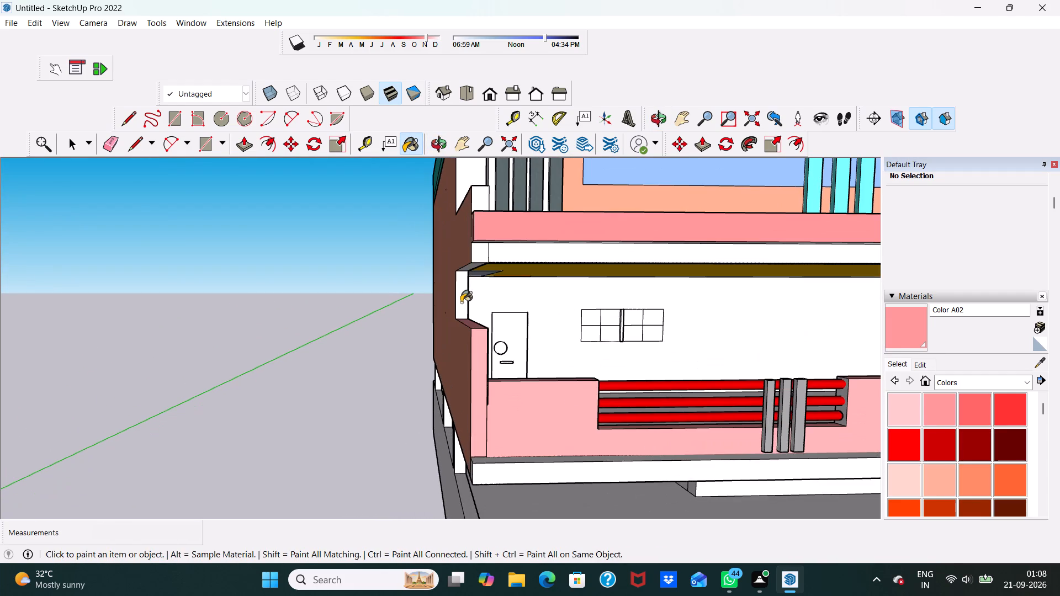
Paint the front face of the floor slab and outer frame around the facade Color M05.
scroll(461, 302, "down", 6)
middle_click_drag(494, 340, 481, 372)
scroll(479, 370, "down", 5)
scroll(595, 382, "up", 5)
scroll(586, 376, "down", 6)
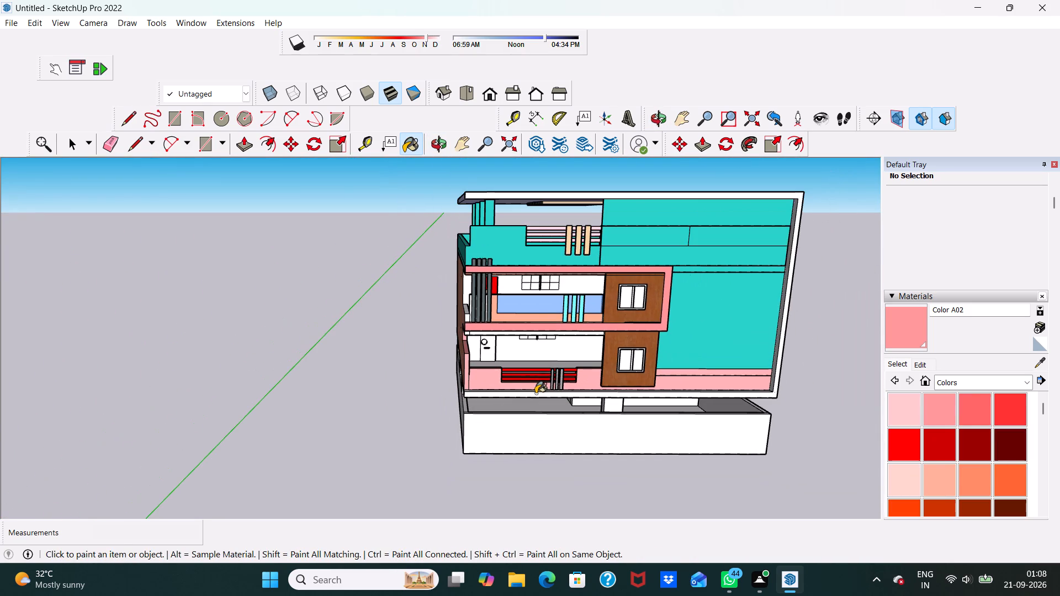
scroll(611, 396, "down", 2)
scroll(993, 410, "down", 2)
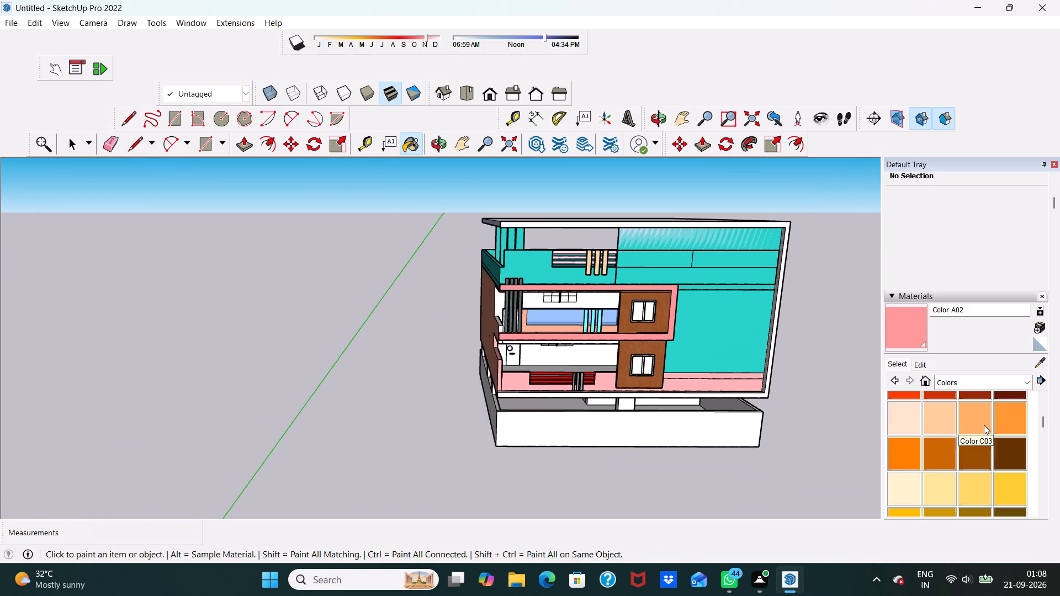
scroll(981, 433, "down", 1)
scroll(971, 383, "down", 4)
middle_click_drag(994, 458, 978, 423)
scroll(961, 403, "up", 9)
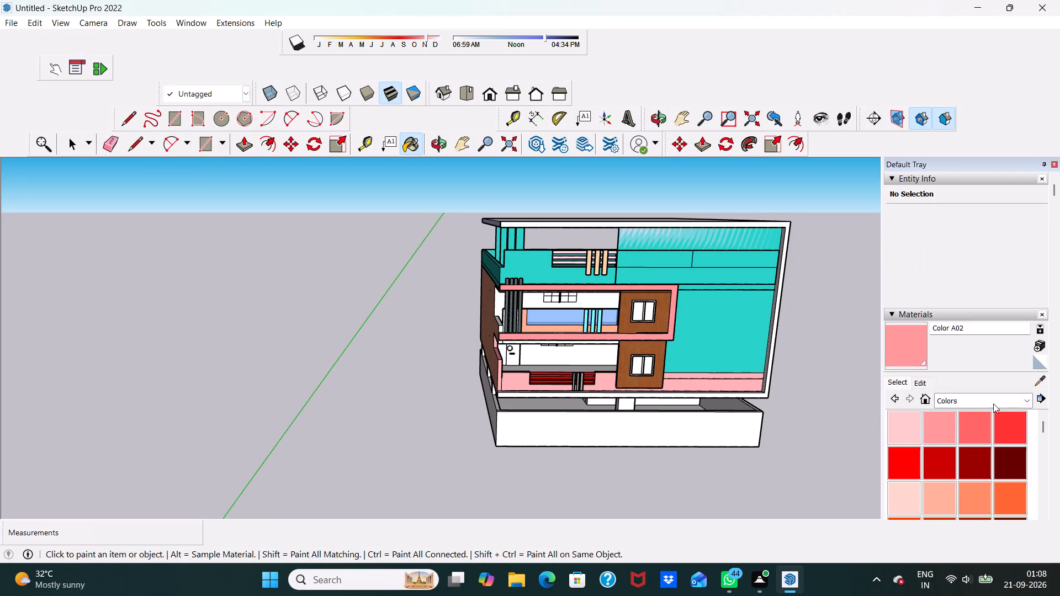
scroll(939, 469, "down", 13)
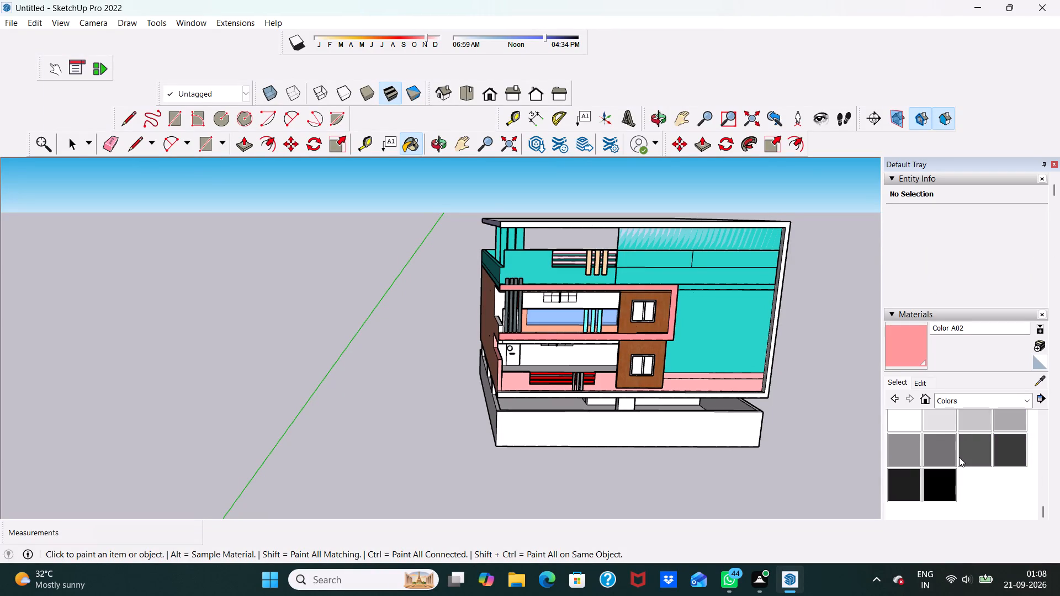
left_click(942, 451)
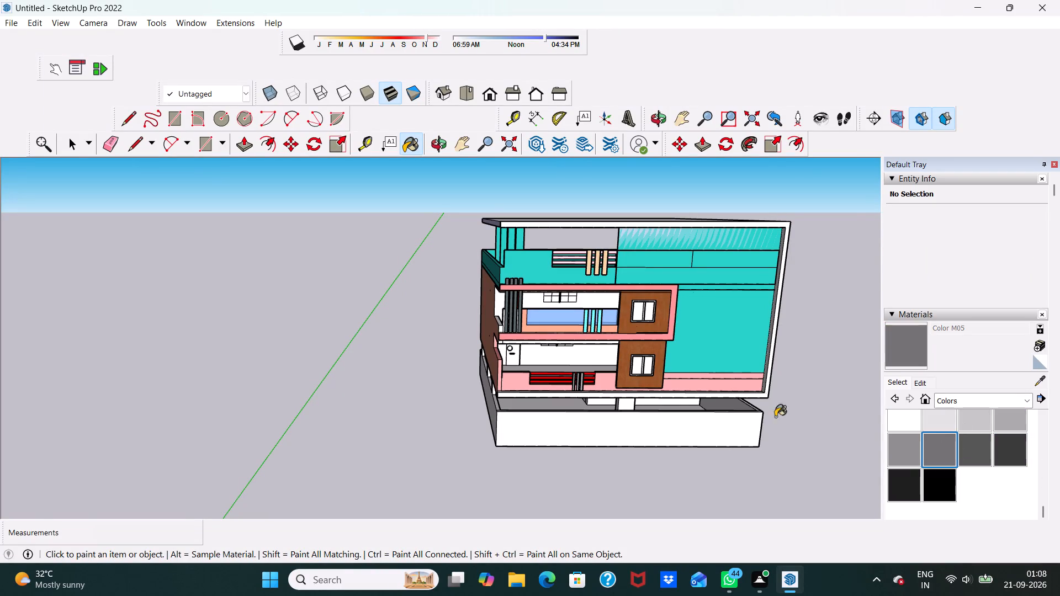
scroll(614, 425, "up", 4)
scroll(529, 385, "up", 3)
left_click(512, 372)
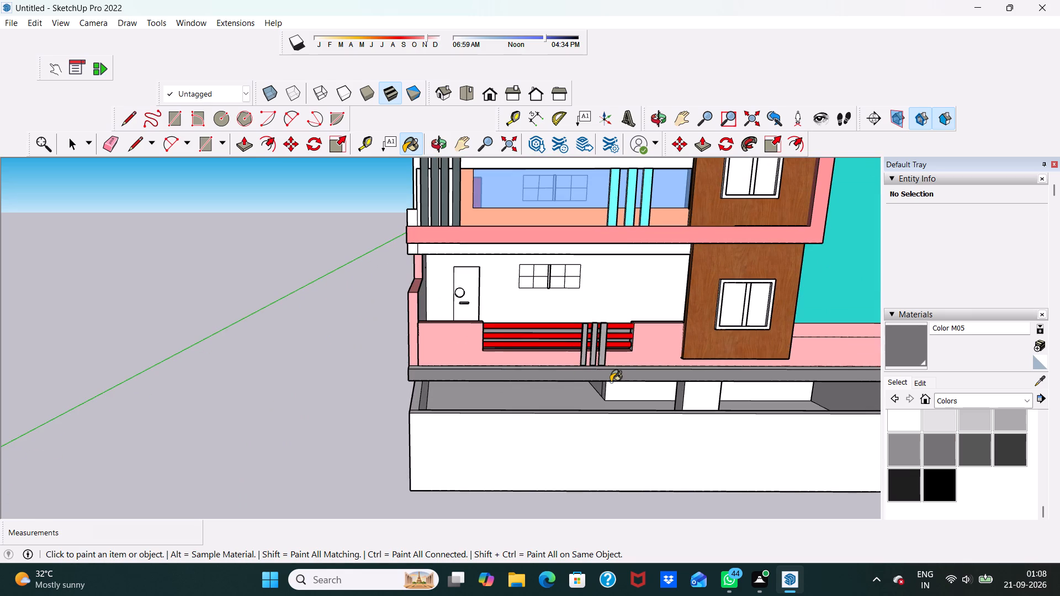
Paint the narrow top ledge of the floor slab in front of the lower-balcony parapet Color M05.
middle_click_drag(612, 385, 739, 330)
middle_click_drag(743, 335, 754, 350)
scroll(632, 310, "up", 6)
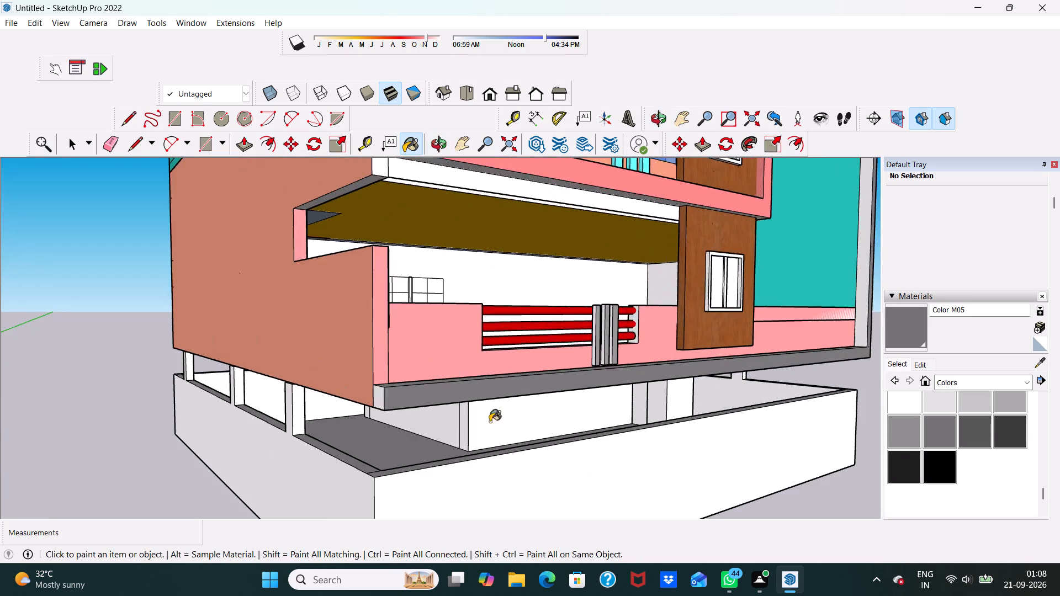
scroll(490, 422, "up", 4)
scroll(432, 381, "down", 11)
middle_click_drag(479, 383, 384, 441)
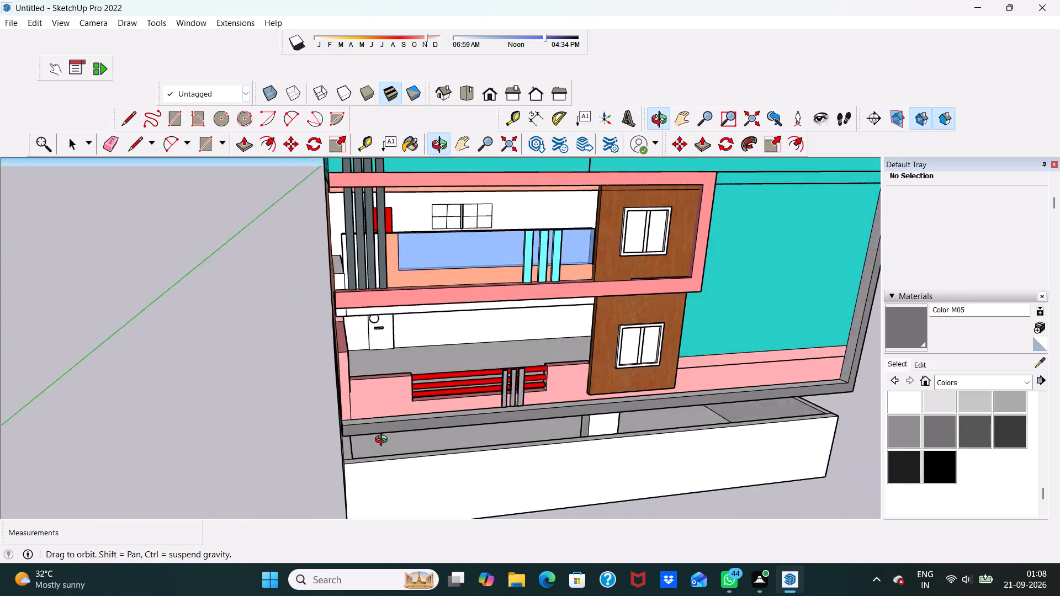
middle_click_drag(384, 441, 330, 455)
scroll(330, 455, "up", 3)
scroll(409, 403, "up", 5)
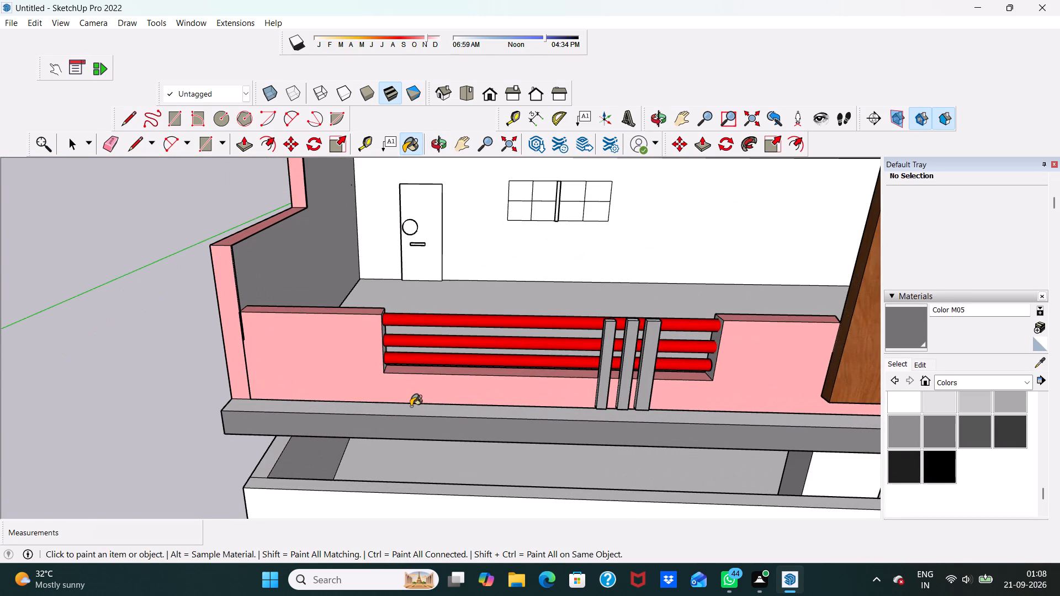
left_click(411, 406)
Paint the underside strip of the roof slab along the facade's top edge Color M05.
scroll(411, 406, "down", 5)
scroll(480, 395, "down", 14)
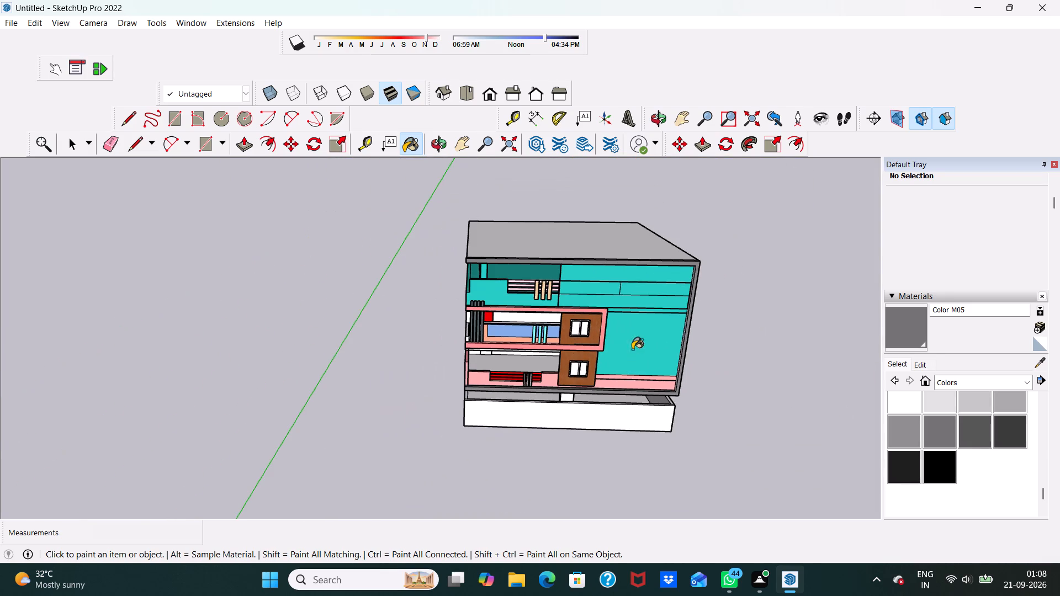
middle_click_drag(627, 295, 617, 201)
scroll(617, 201, "up", 4)
middle_click_drag(596, 332, 646, 241)
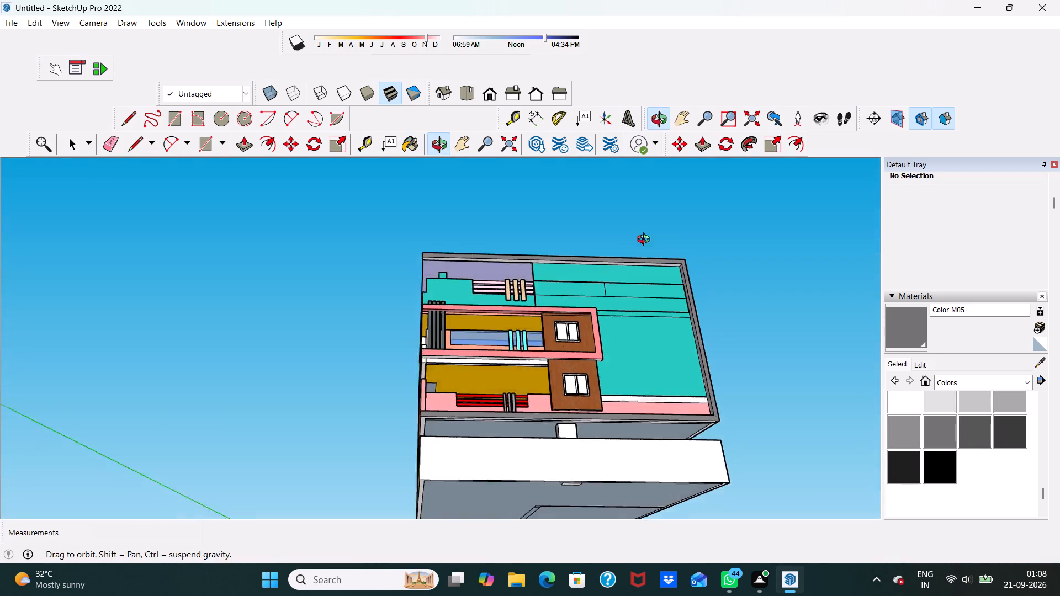
middle_click_drag(646, 241, 675, 278)
scroll(616, 295, "up", 6)
scroll(446, 289, "up", 5)
scroll(486, 151, "up", 2)
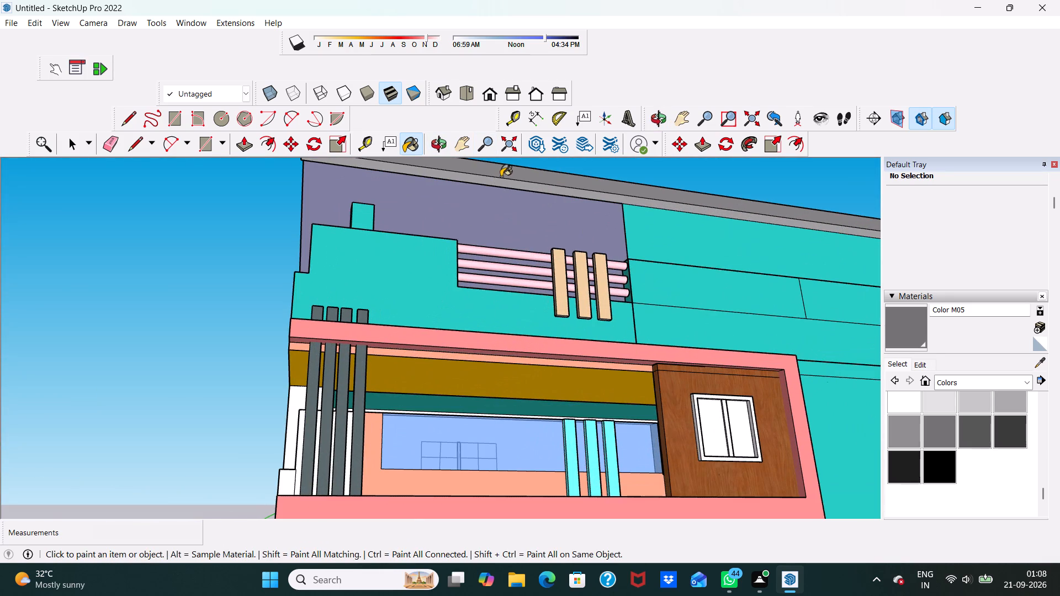
left_click(492, 180)
Paint the inner reveal of the outer frame's vertical wall beside the turquoise facade Color M05.
scroll(492, 180, "down", 10)
middle_click_drag(523, 233, 635, 271)
scroll(722, 239, "up", 5)
scroll(645, 316, "up", 5)
left_click(601, 381)
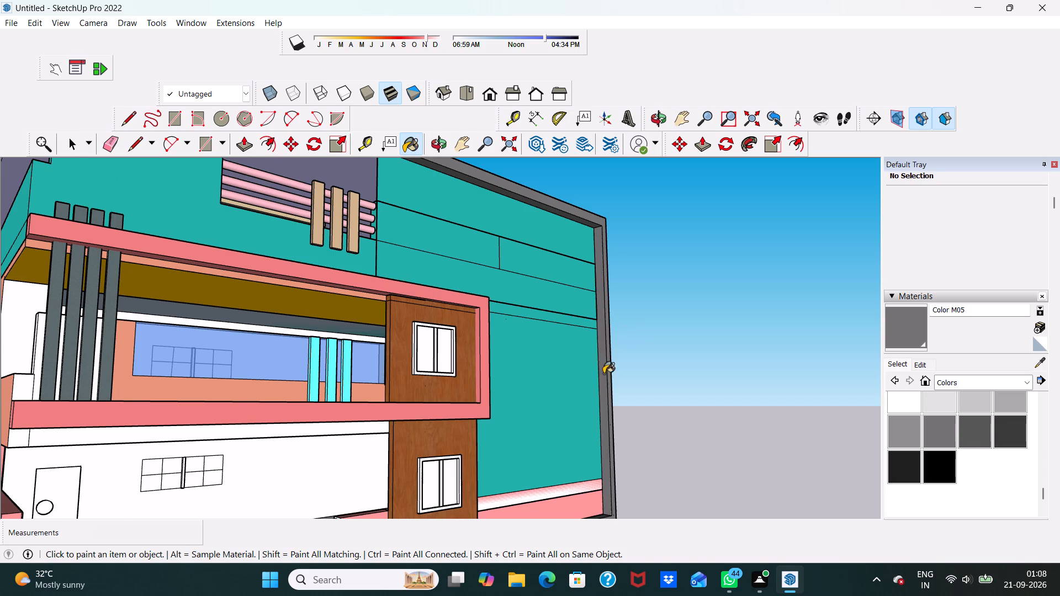
scroll(597, 354, "down", 5)
middle_click_drag(583, 348, 384, 403)
scroll(397, 384, "down", 5)
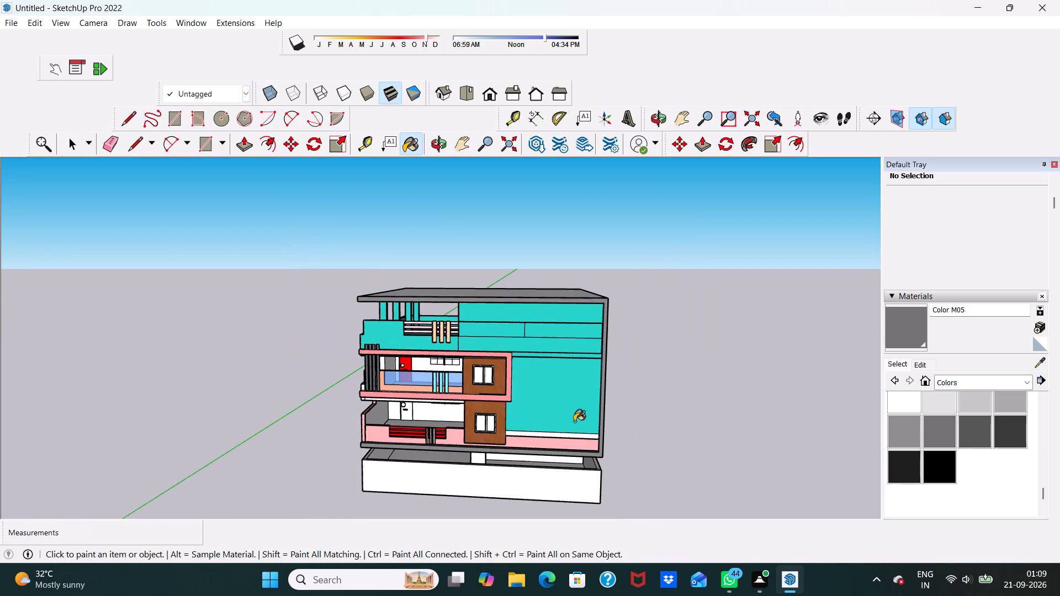
Inspect the painted house facade, roof slab and balconies from several angles.
scroll(565, 414, "up", 2)
key("space")
middle_click_drag(510, 371, 517, 339)
scroll(517, 339, "up", 2)
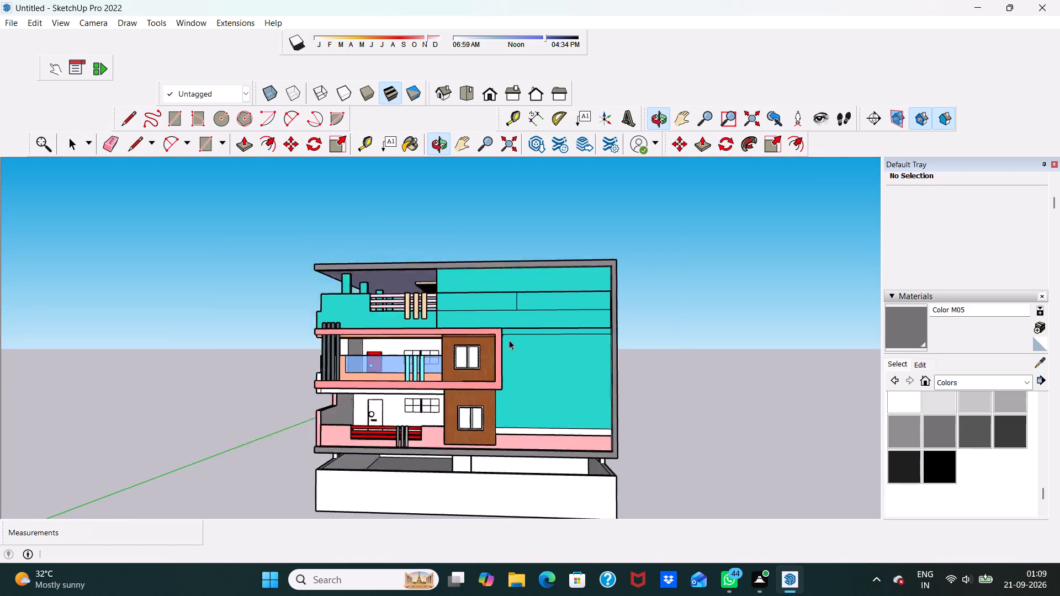
scroll(509, 340, "up", 9)
middle_click_drag(444, 352, 474, 320)
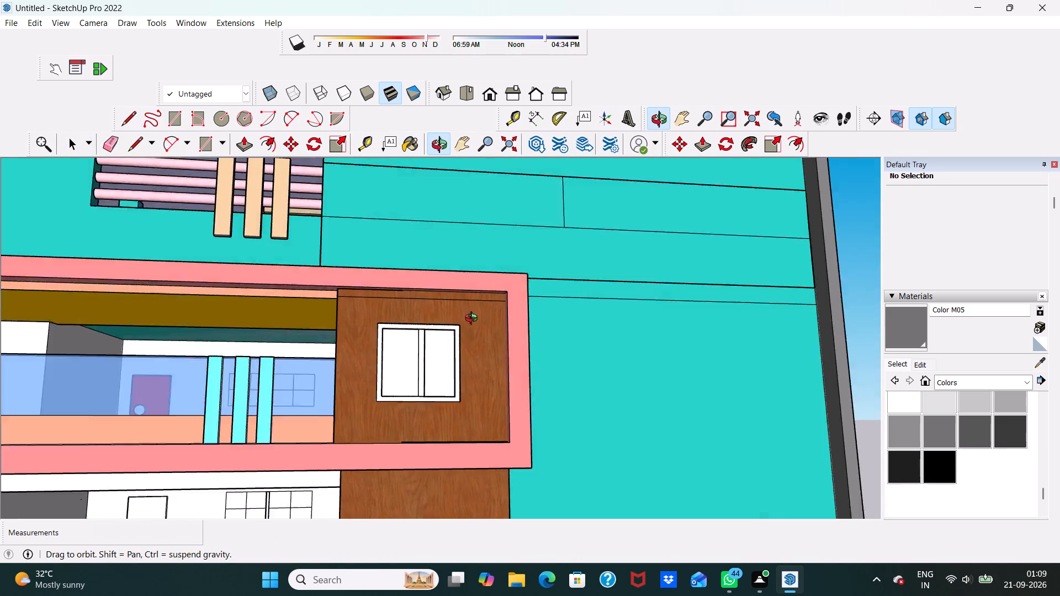
middle_click_drag(474, 320, 422, 365)
scroll(412, 362, "down", 5)
middle_click_drag(494, 393, 582, 425)
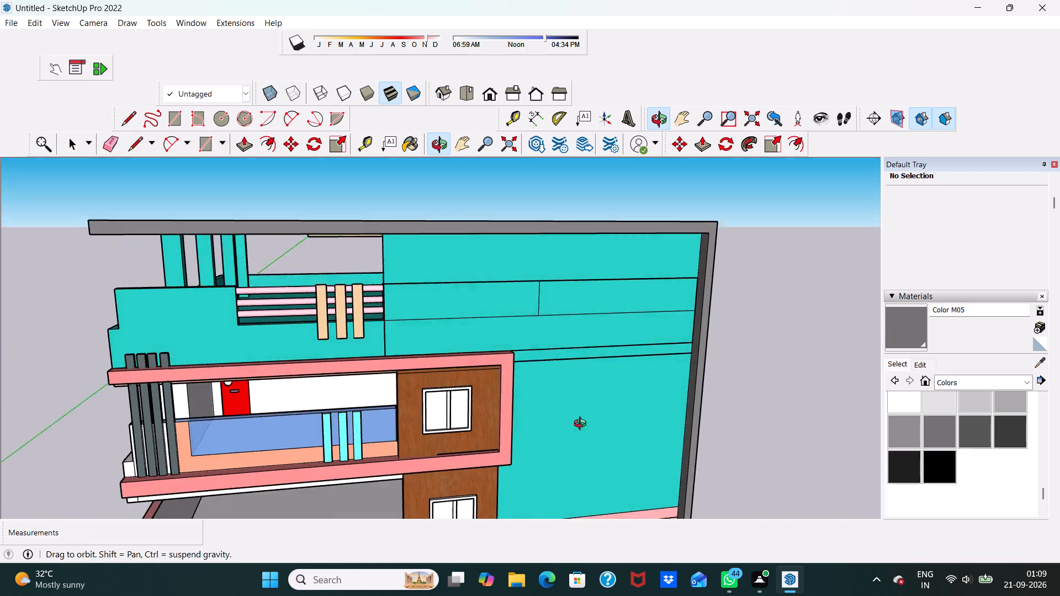
middle_click_drag(582, 425, 586, 415)
scroll(593, 406, "down", 4)
middle_click_drag(560, 439, 521, 475)
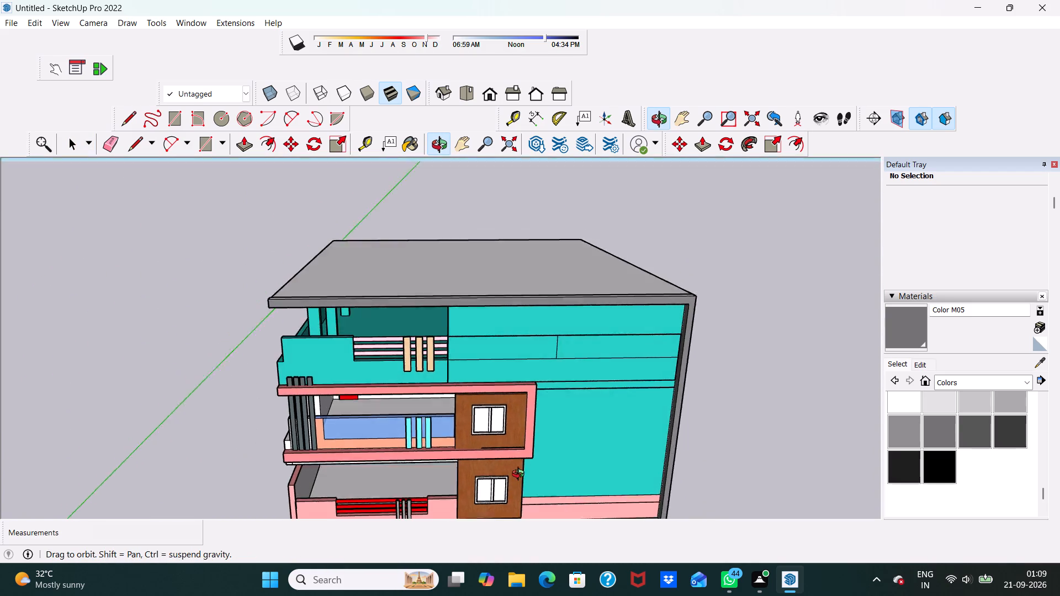
middle_click_drag(521, 475, 552, 302)
middle_click_drag(521, 371, 454, 481)
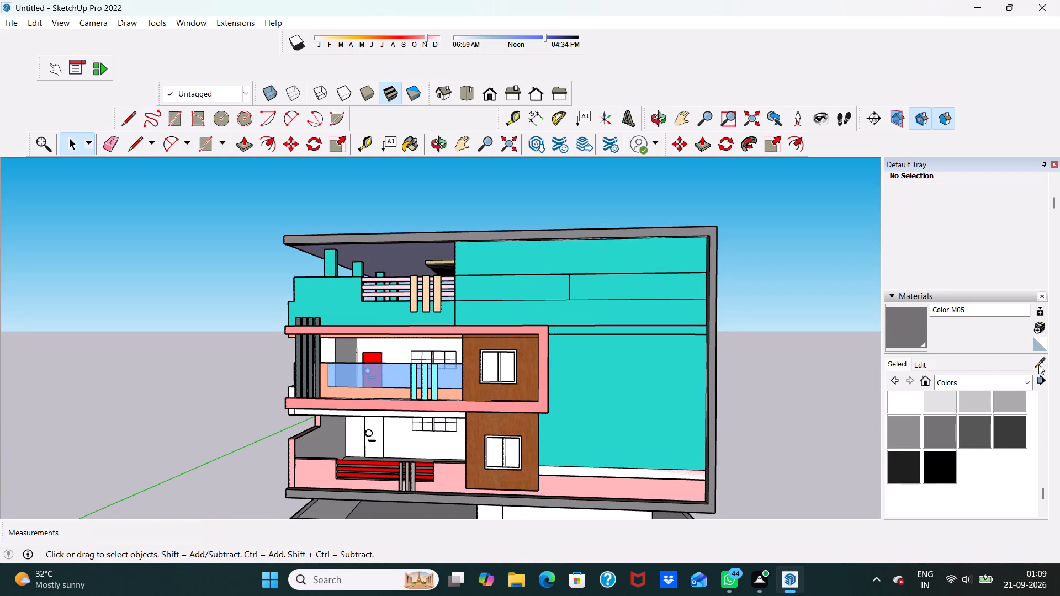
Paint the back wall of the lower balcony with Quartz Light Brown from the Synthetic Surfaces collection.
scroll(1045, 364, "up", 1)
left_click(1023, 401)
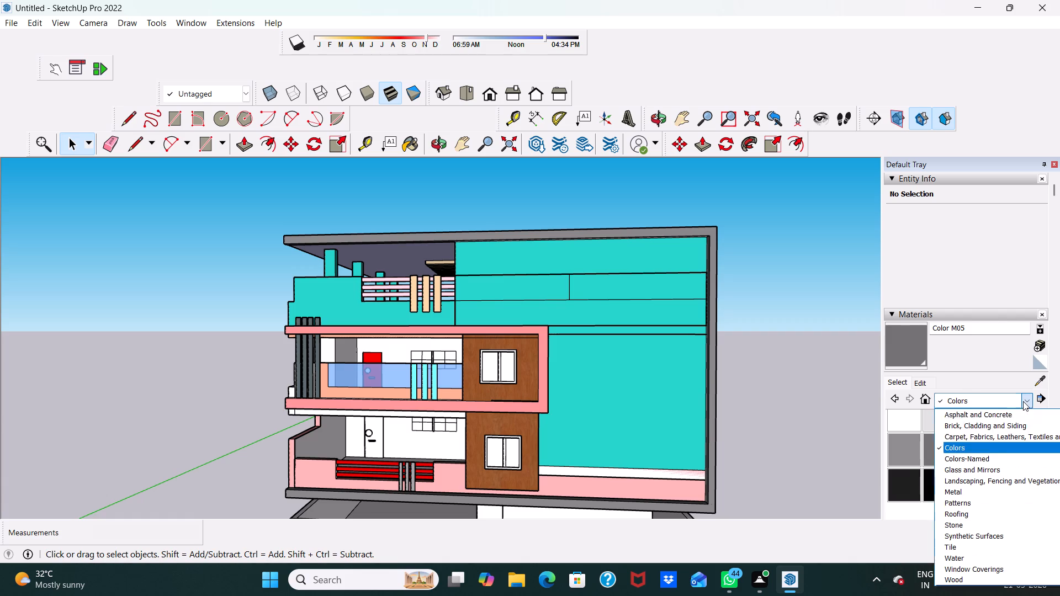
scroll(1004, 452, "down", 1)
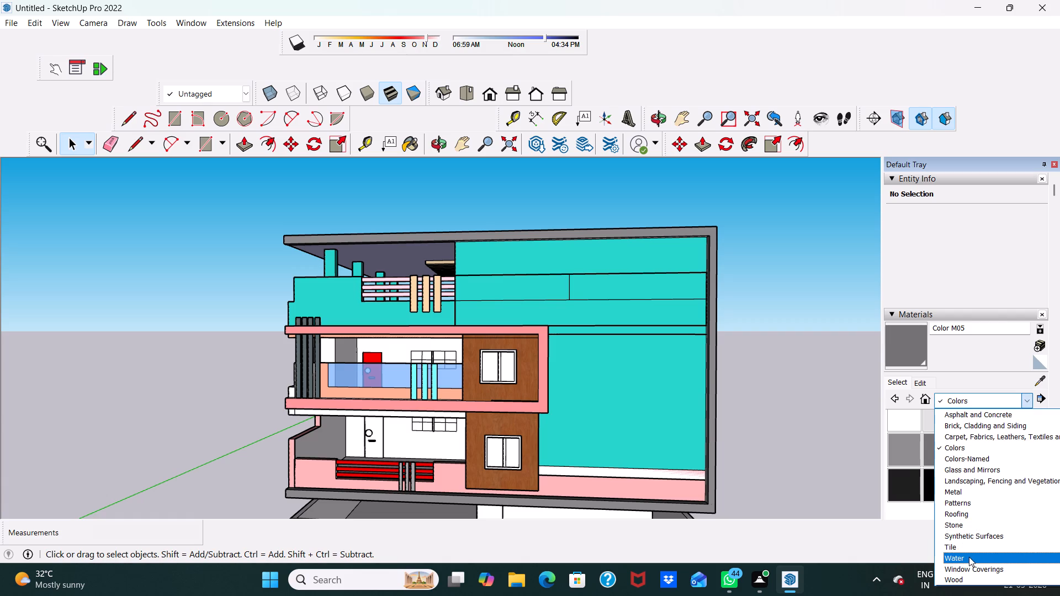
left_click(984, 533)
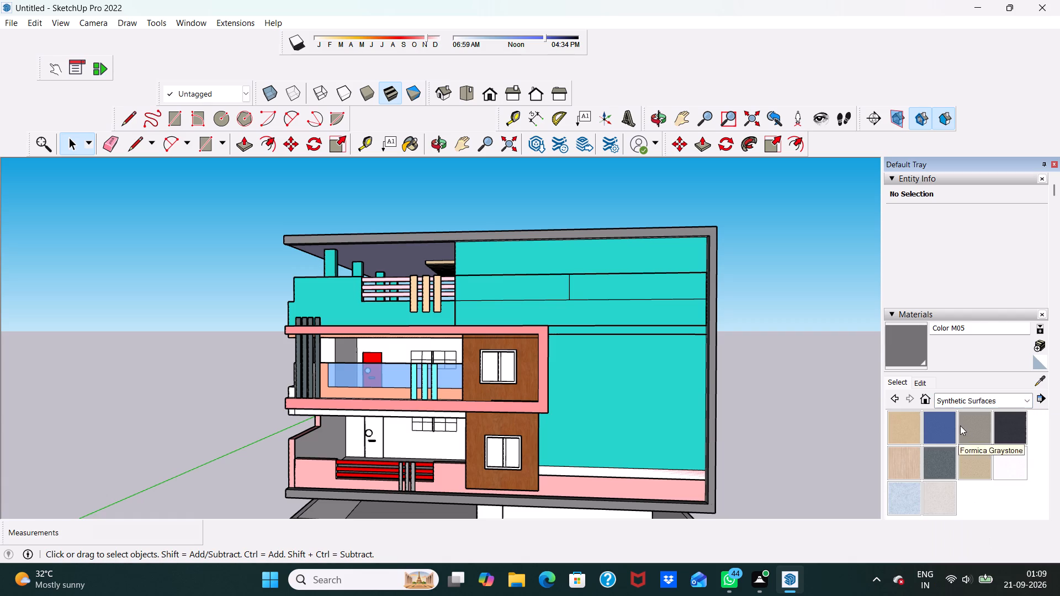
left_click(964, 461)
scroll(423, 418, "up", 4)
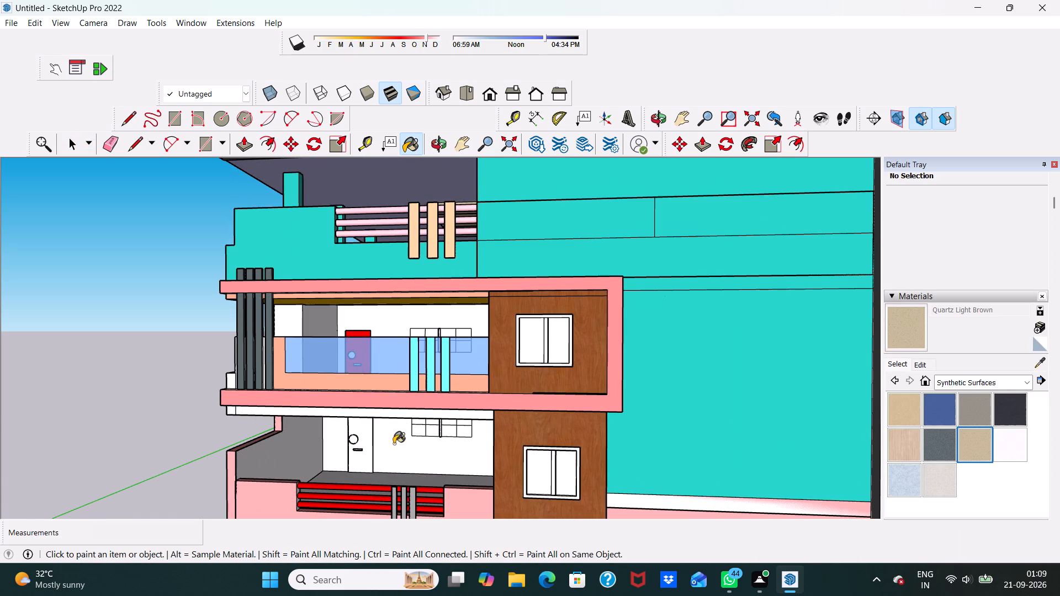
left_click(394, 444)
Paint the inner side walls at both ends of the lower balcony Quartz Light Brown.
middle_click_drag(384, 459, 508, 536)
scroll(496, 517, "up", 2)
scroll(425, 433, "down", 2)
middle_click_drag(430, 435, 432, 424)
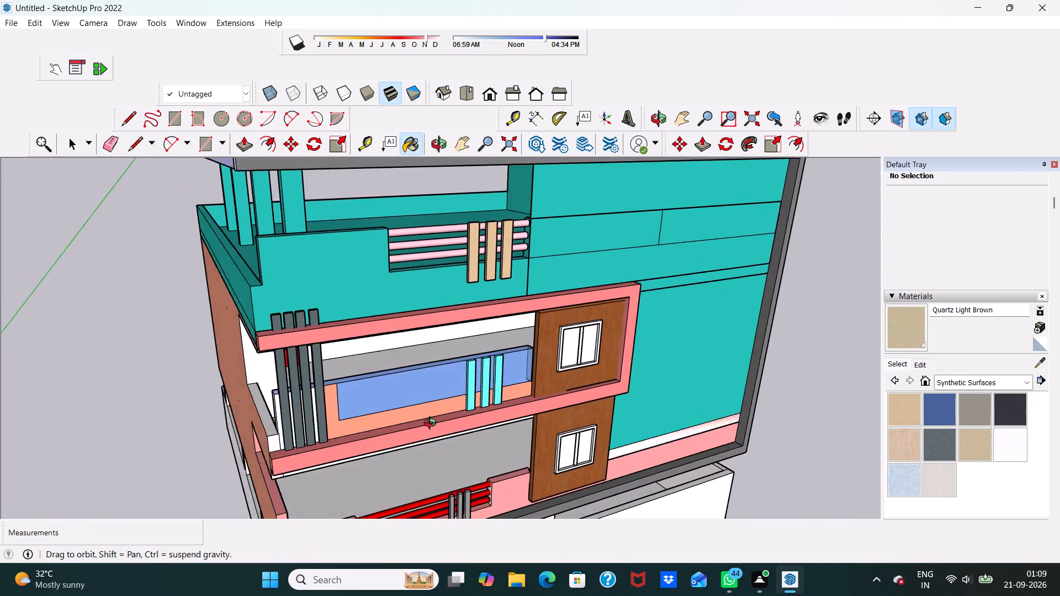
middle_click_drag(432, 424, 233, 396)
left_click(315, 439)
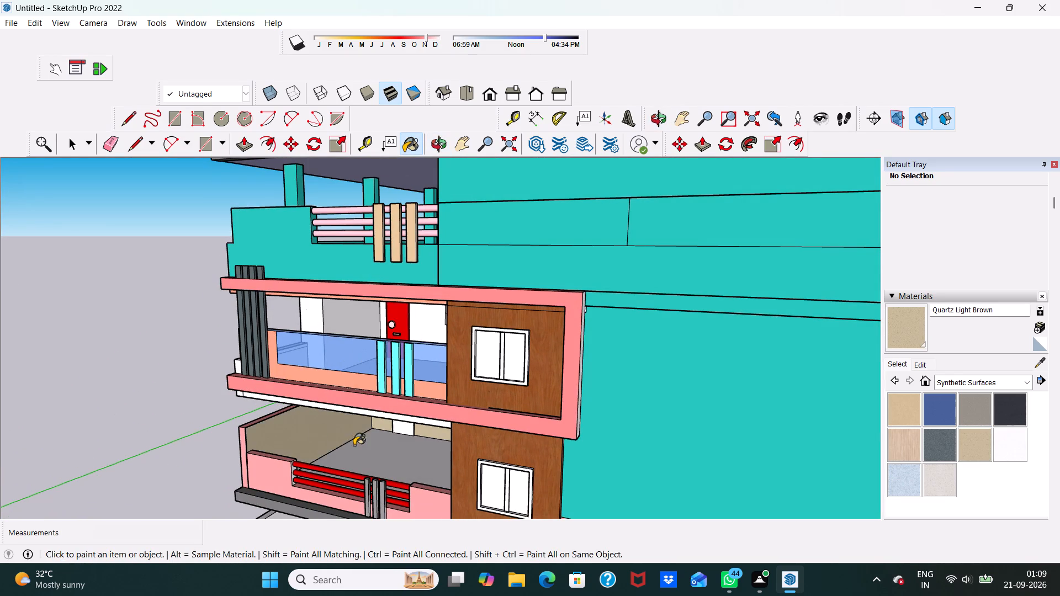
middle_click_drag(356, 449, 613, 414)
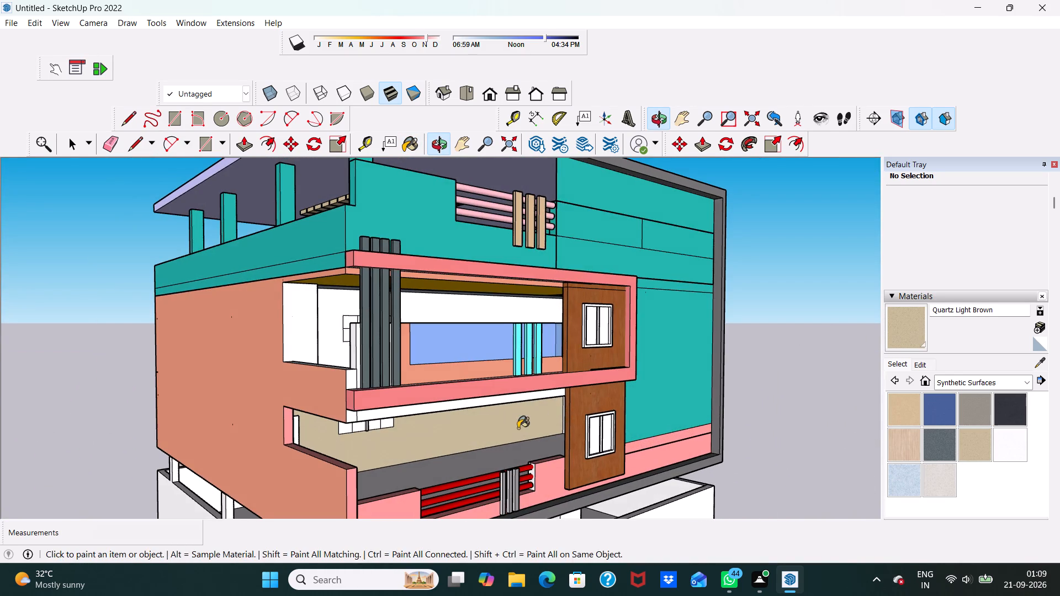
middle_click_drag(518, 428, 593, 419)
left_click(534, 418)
Paint the back wall of the upper balcony with Formica Laminate Light from the Synthetic Surfaces collection.
scroll(532, 417, "down", 1)
middle_click_drag(532, 417, 316, 474)
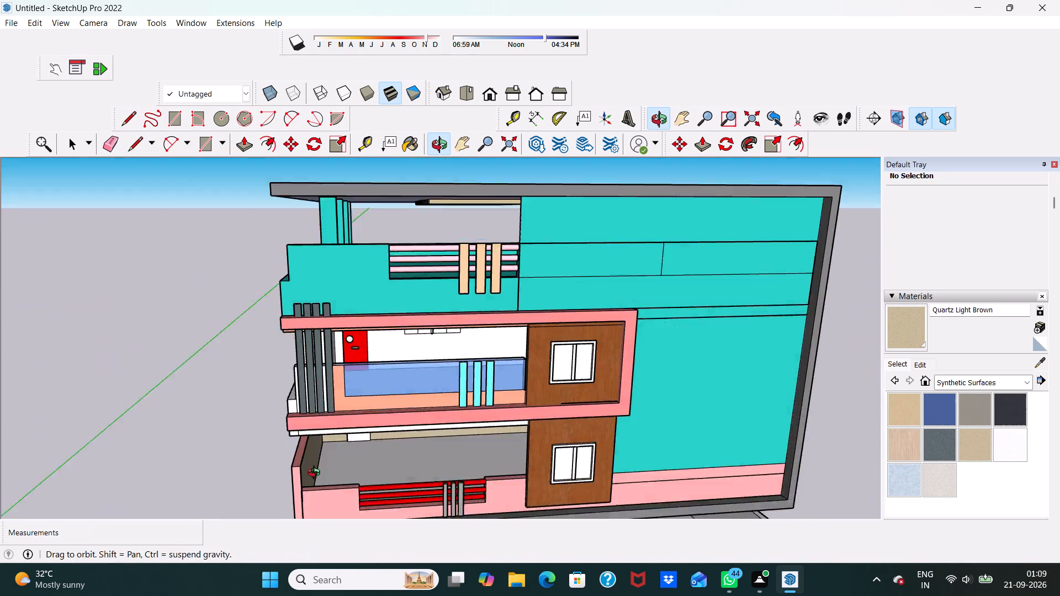
middle_click_drag(316, 474, 371, 423)
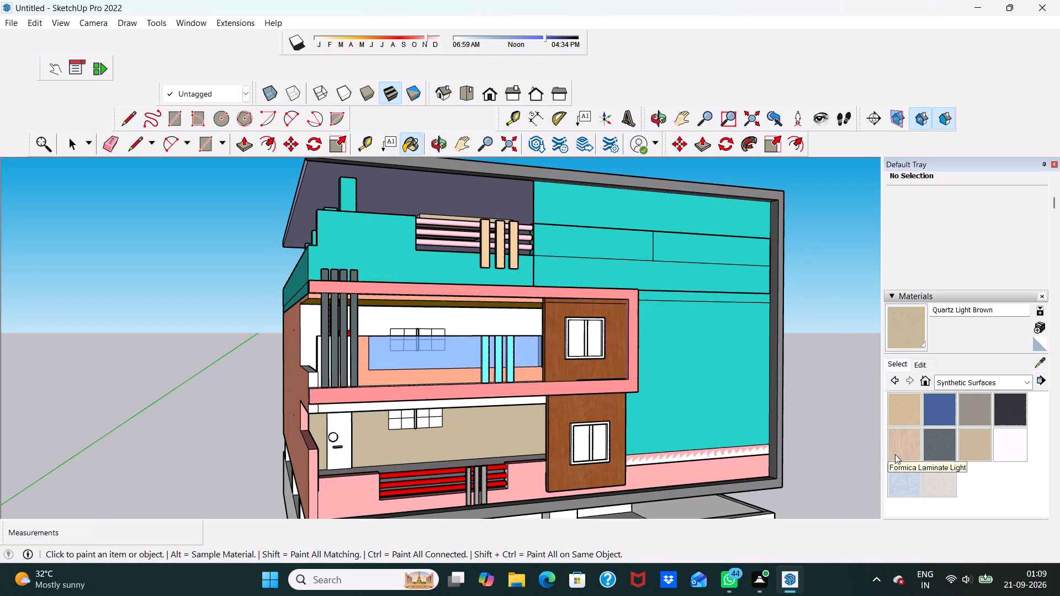
left_click(900, 443)
scroll(507, 295, "up", 4)
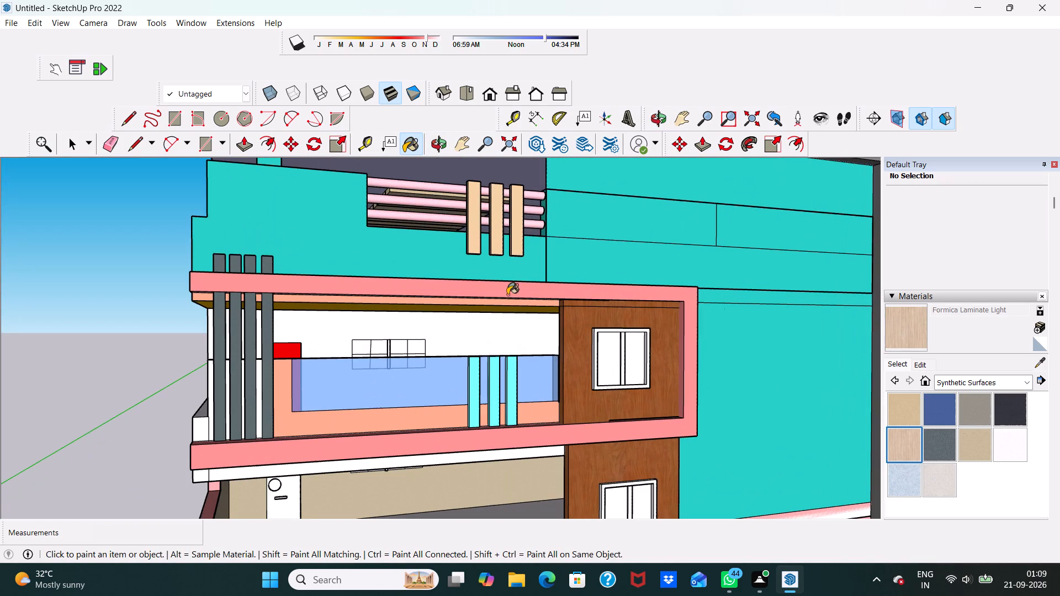
left_click(476, 327)
Paint the upper balcony's white end walls and the grey wall return beside the red door Formica Laminate Light.
middle_click_drag(469, 334, 427, 388)
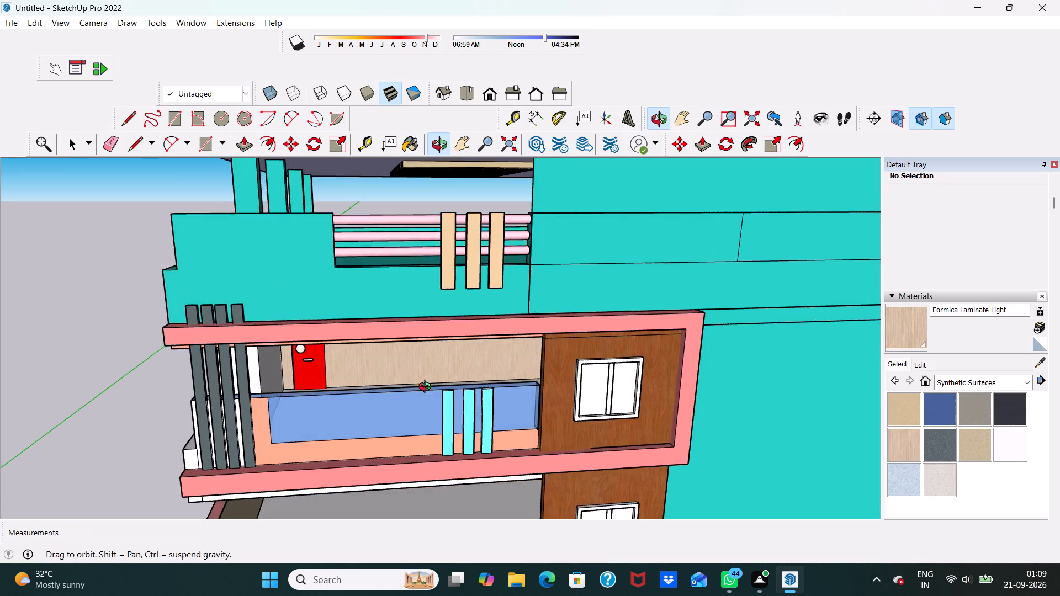
middle_click_drag(427, 388, 612, 340)
scroll(541, 322, "up", 2)
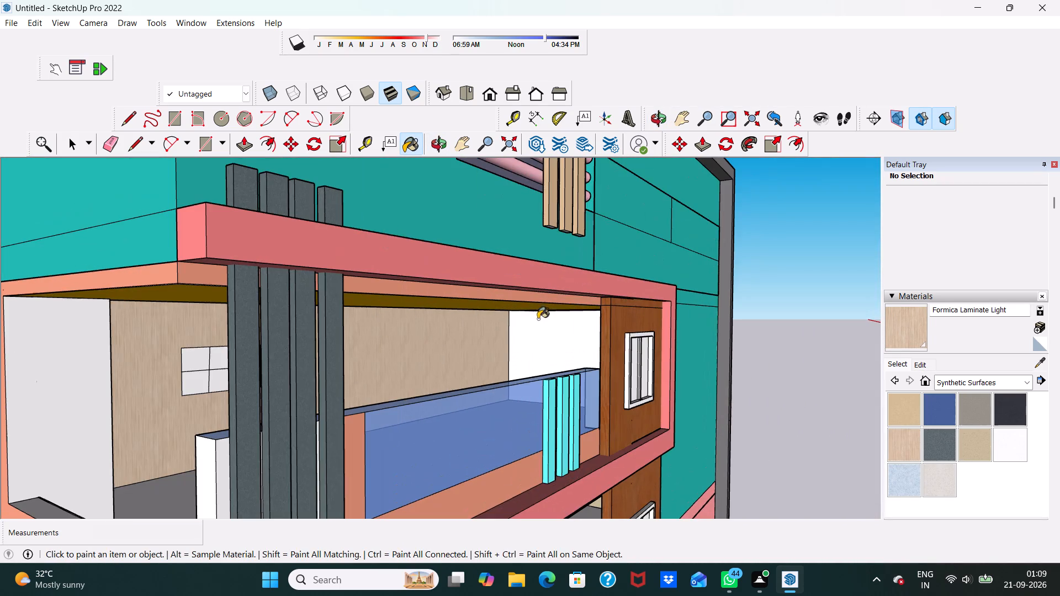
left_click(552, 342)
middle_click_drag(527, 335, 306, 371)
scroll(83, 381, "up", 2)
left_click(153, 361)
scroll(156, 356, "down", 5)
middle_click_drag(174, 351, 149, 347)
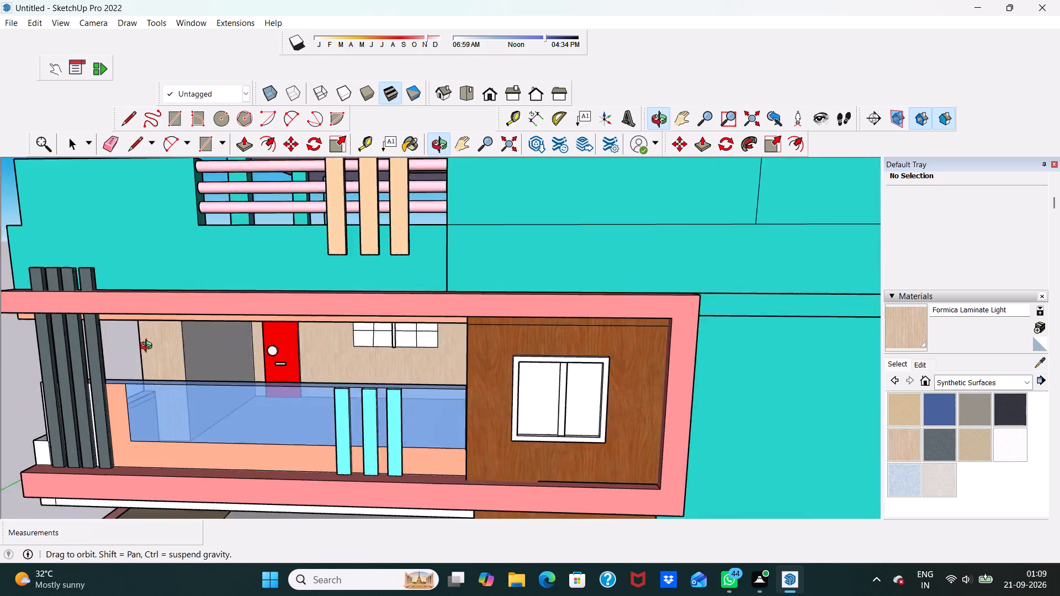
middle_click_drag(149, 347, 134, 347)
scroll(257, 344, "up", 4)
left_click(250, 345)
Examine the upper balcony's interior walls and the facade around it from several angles.
scroll(250, 346, "down", 4)
middle_click_drag(257, 348, 340, 342)
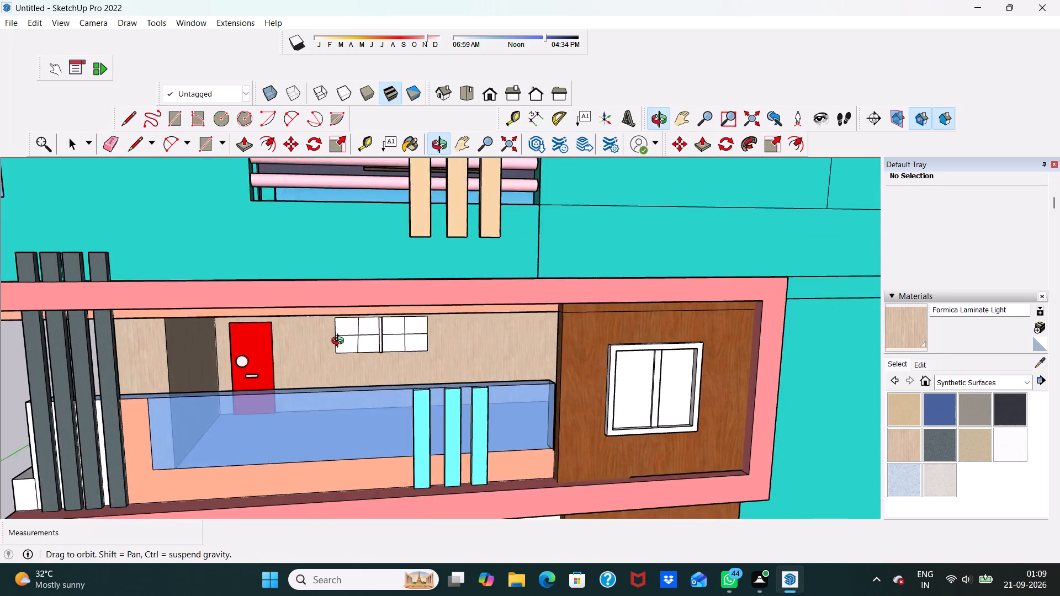
middle_click_drag(340, 342, 419, 310)
scroll(94, 461, "up", 2)
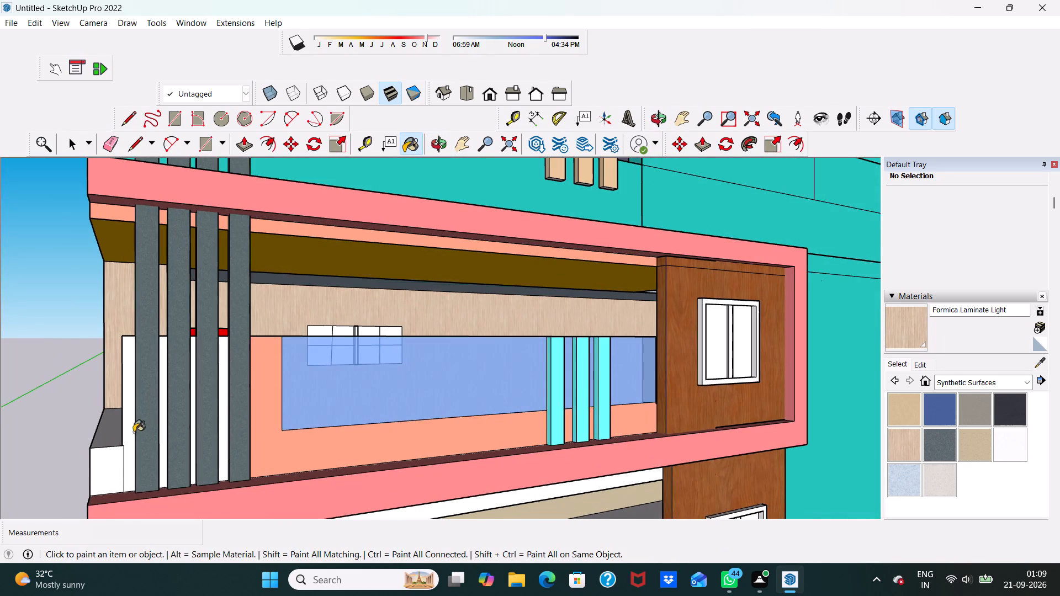
scroll(146, 424, "down", 4)
key("space")
scroll(338, 398, "down", 3)
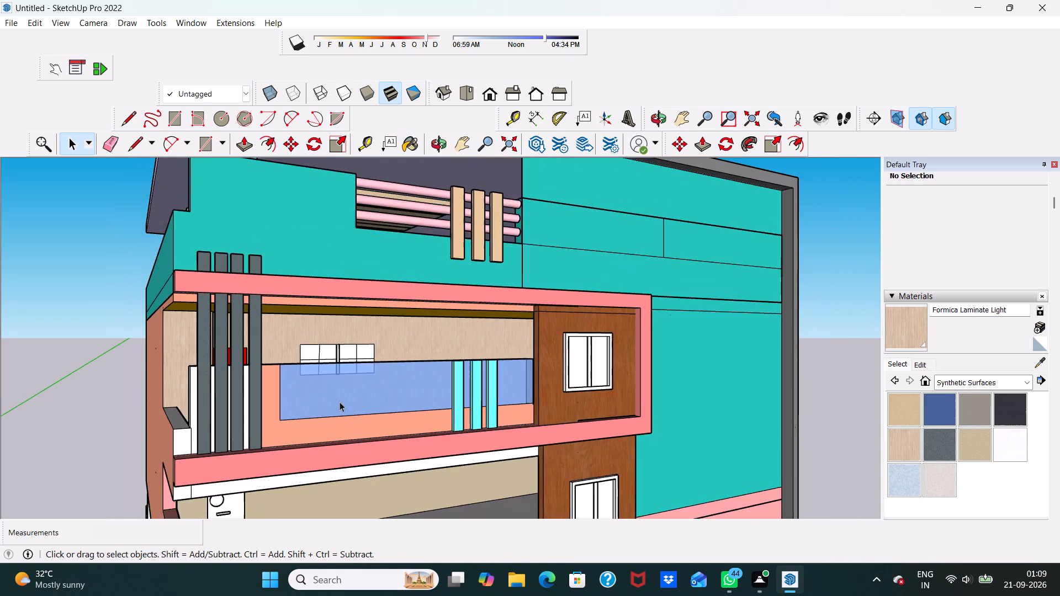
middle_click_drag(340, 402, 296, 411)
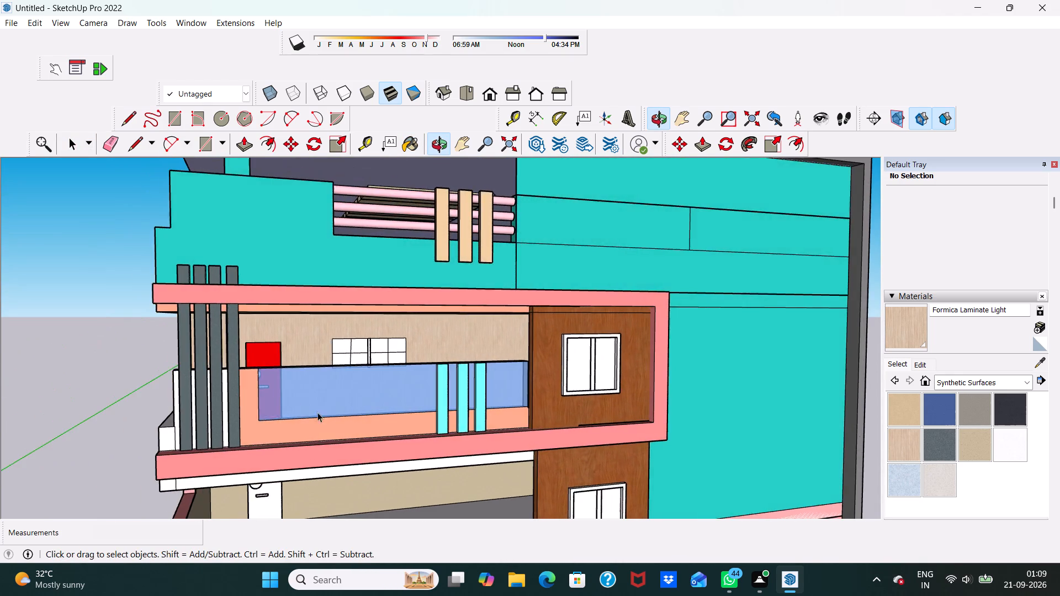
scroll(717, 405, "down", 2)
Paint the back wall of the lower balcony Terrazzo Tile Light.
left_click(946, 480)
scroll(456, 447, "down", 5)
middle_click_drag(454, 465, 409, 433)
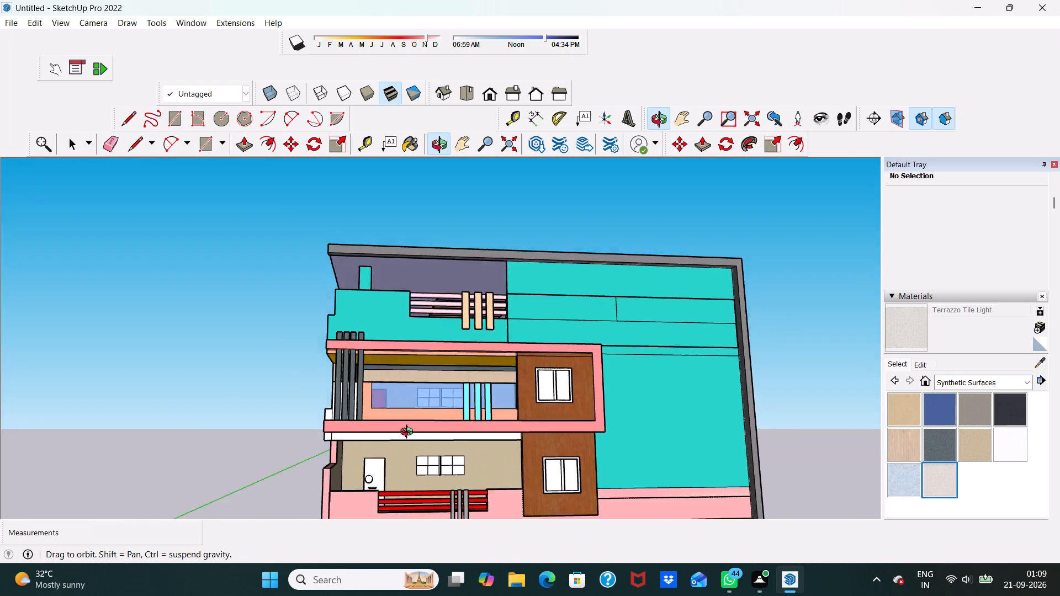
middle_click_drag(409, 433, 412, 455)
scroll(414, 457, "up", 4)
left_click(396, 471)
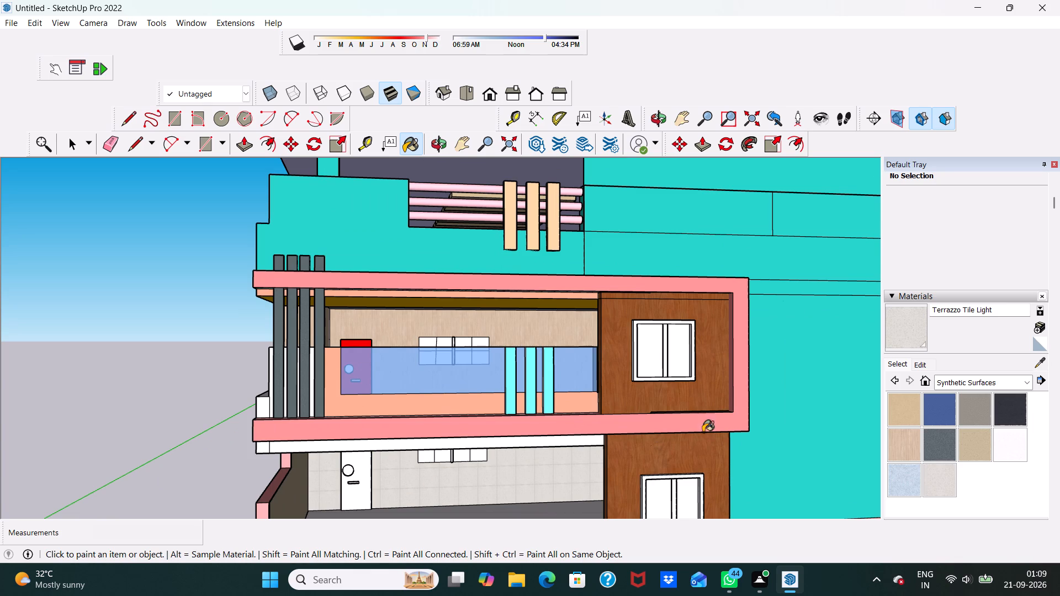
Repaint the back wall of the lower balcony Terrazzo Light Blue.
left_click(902, 482)
scroll(424, 457, "up", 4)
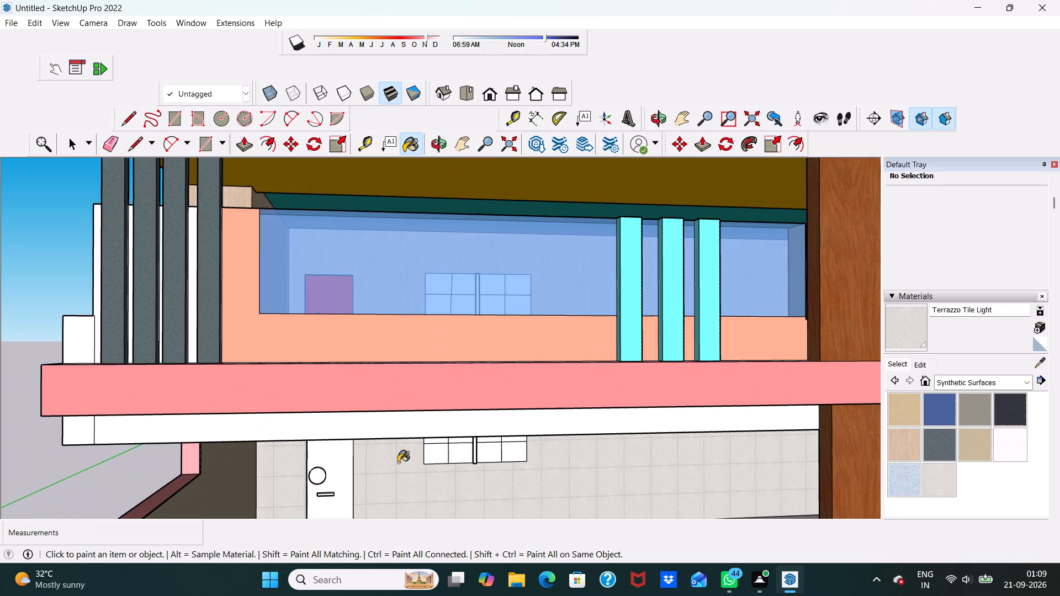
left_click(398, 462)
left_click(899, 474)
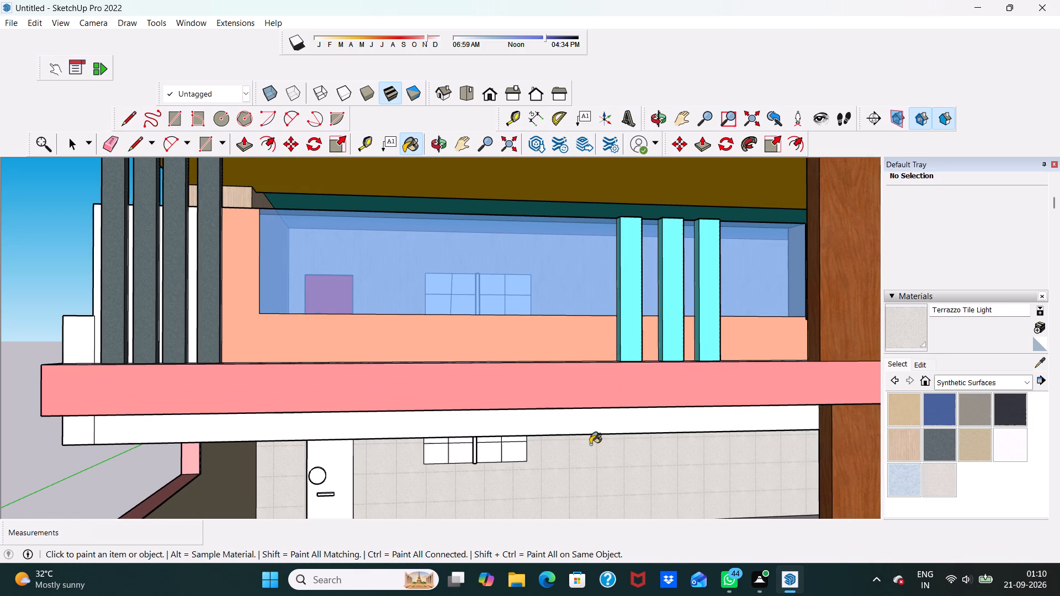
left_click(402, 481)
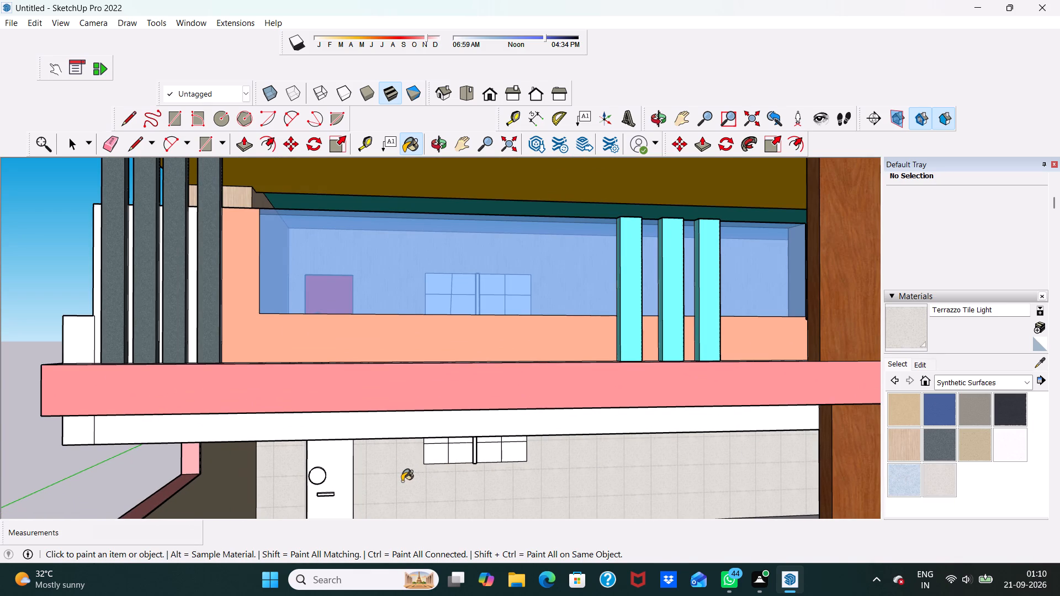
left_click(904, 475)
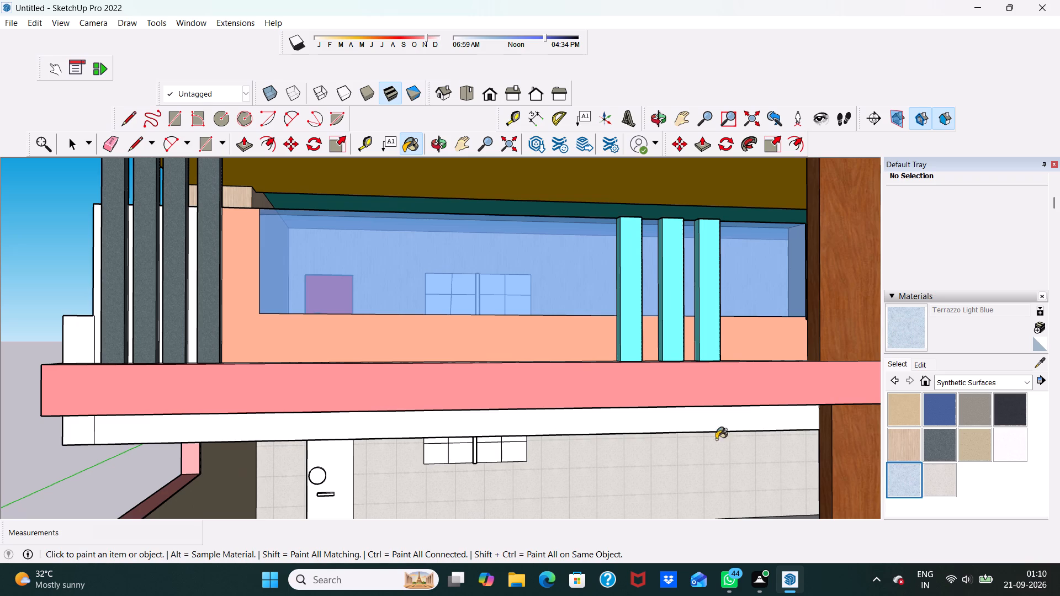
left_click(408, 472)
Repaint the inner side walls at both ends of the lower balcony Terrazzo Light Blue.
scroll(394, 467, "down", 4)
middle_click_drag(406, 466, 281, 466)
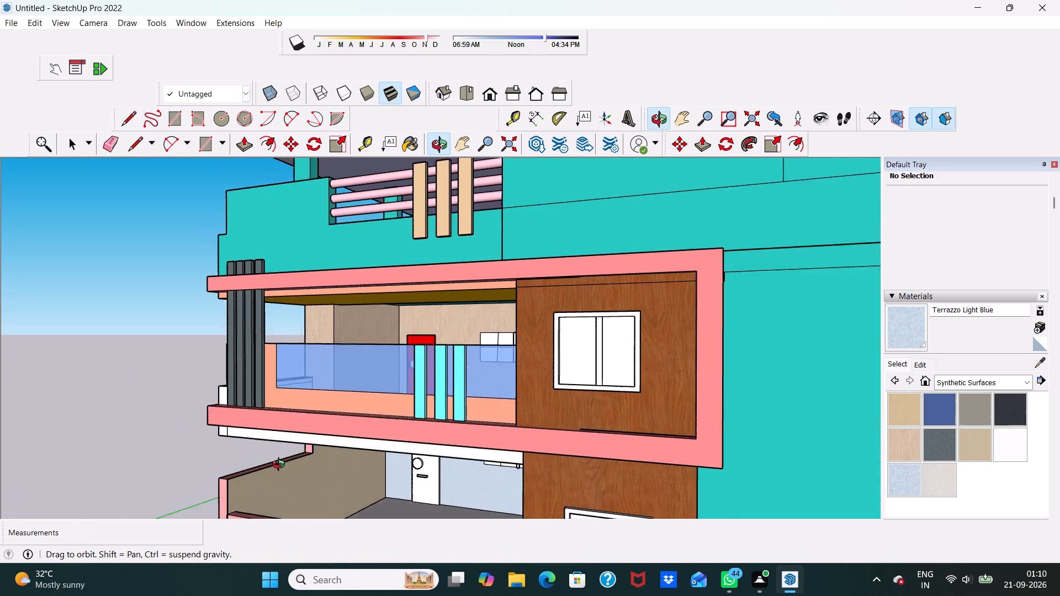
middle_click_drag(281, 466, 283, 458)
left_click(283, 488)
middle_click_drag(359, 441, 717, 408)
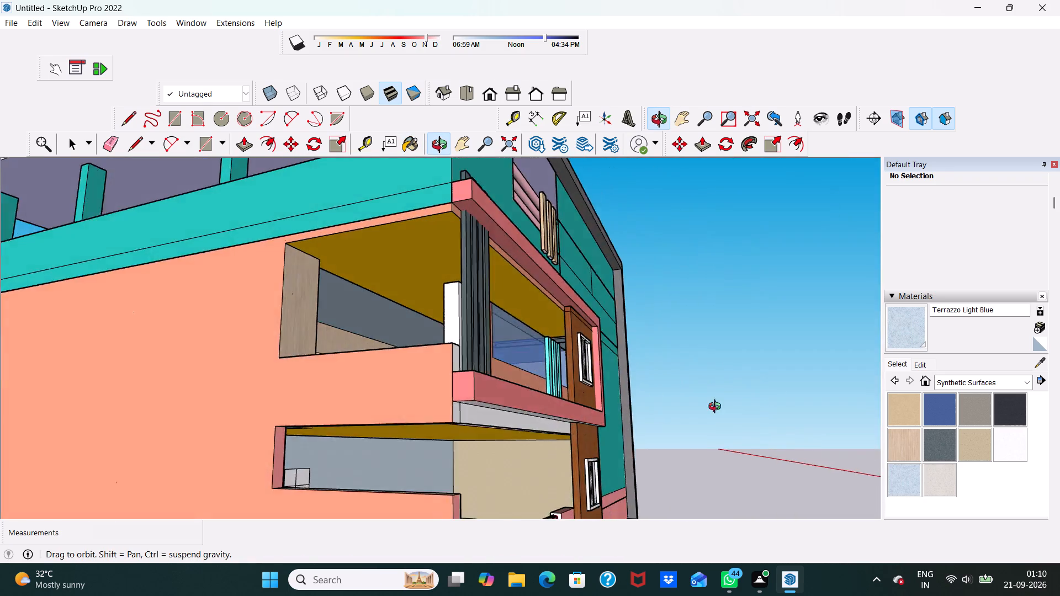
middle_click_drag(717, 408, 711, 425)
left_click(547, 461)
Review the whole house facade and both balconies from several angles and distances.
scroll(478, 451, "down", 4)
middle_click_drag(484, 446, 319, 480)
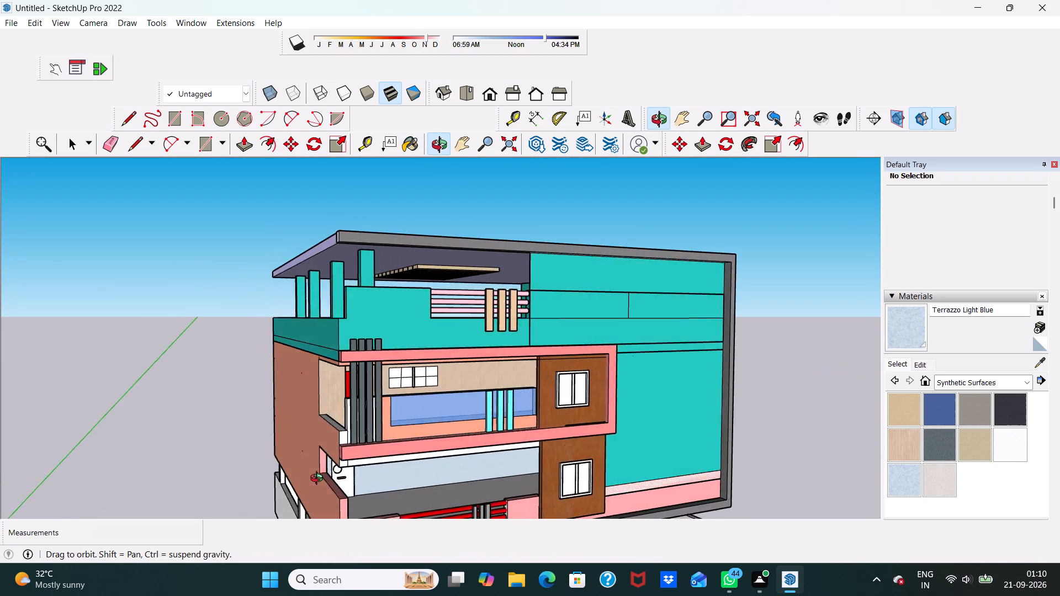
middle_click_drag(319, 480, 248, 448)
scroll(247, 443, "down", 5)
middle_click_drag(312, 484, 285, 499)
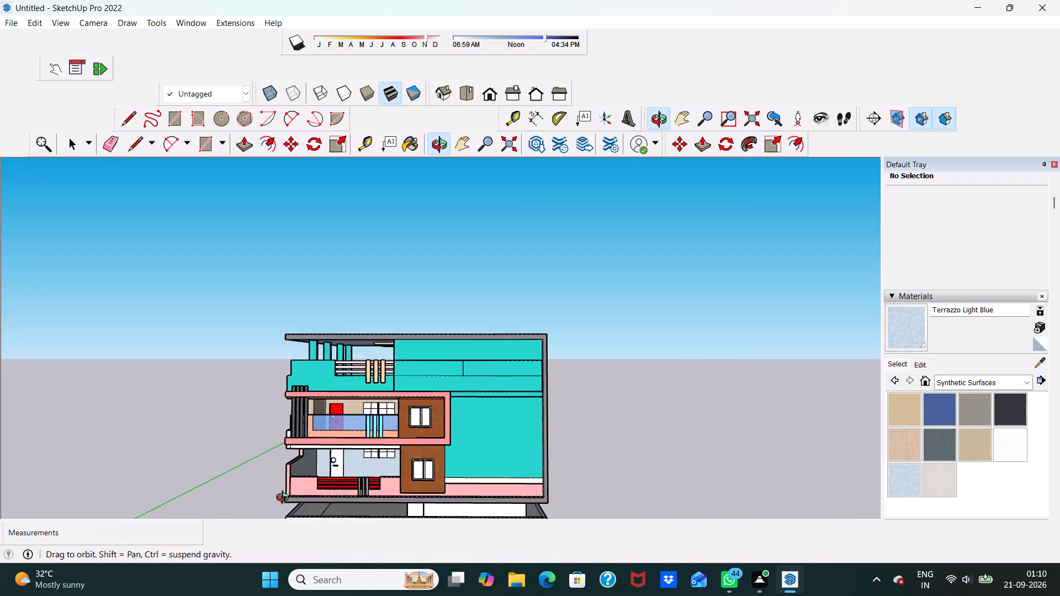
middle_click_drag(285, 499, 298, 488)
scroll(369, 437, "up", 5)
middle_click_drag(351, 444, 327, 417)
scroll(327, 417, "up", 1)
scroll(346, 377, "down", 4)
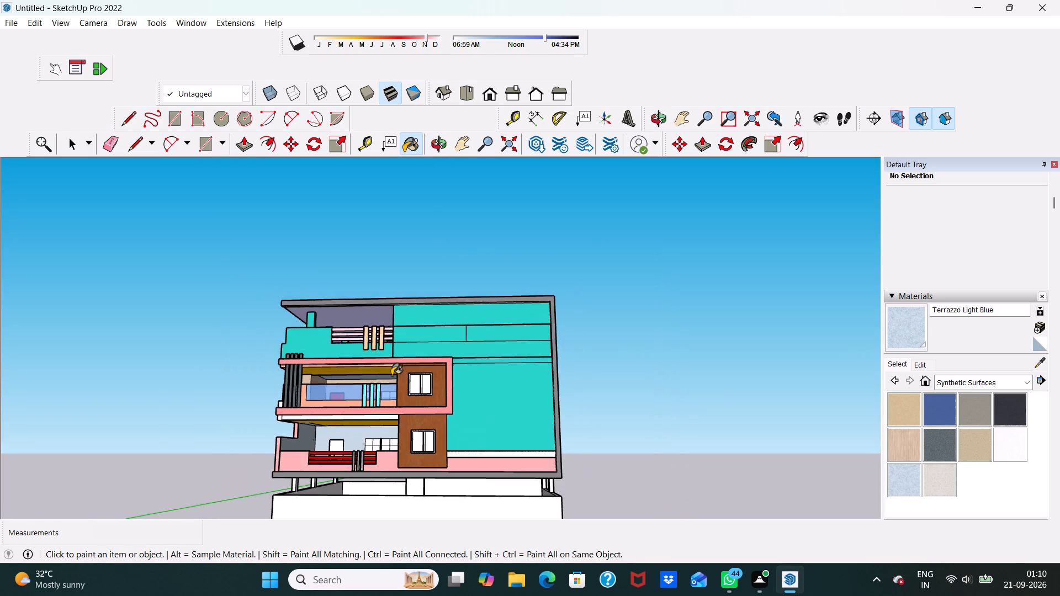
scroll(391, 375, "down", 2)
middle_click_drag(395, 384, 385, 479)
scroll(385, 403, "up", 9)
middle_click_drag(373, 408, 441, 358)
key("space")
scroll(1037, 422, "up", 2)
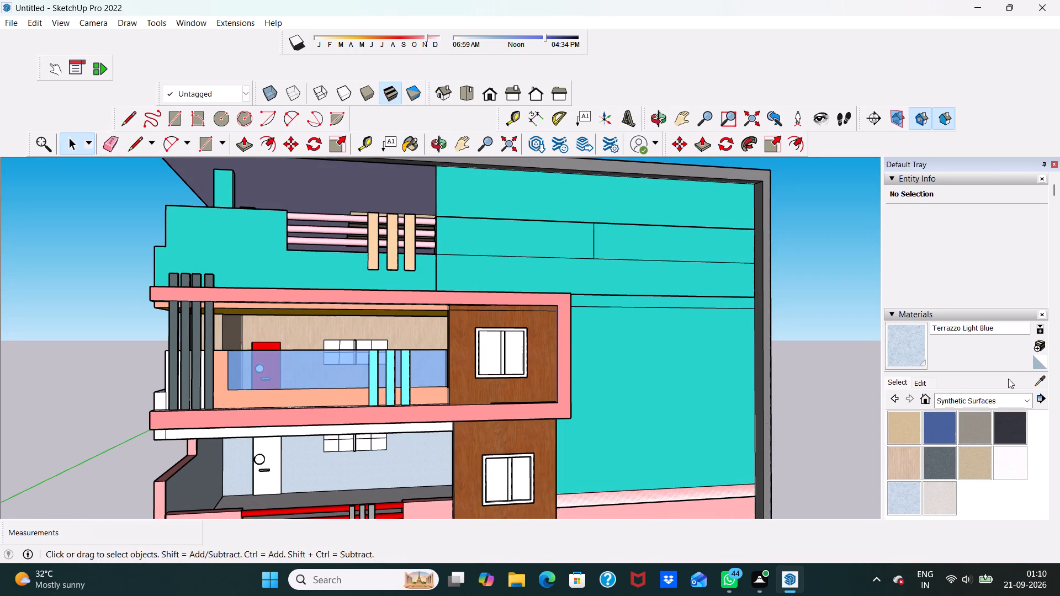
Paint the lower balcony's door Color A06 from the Colors collection.
left_click(1025, 399)
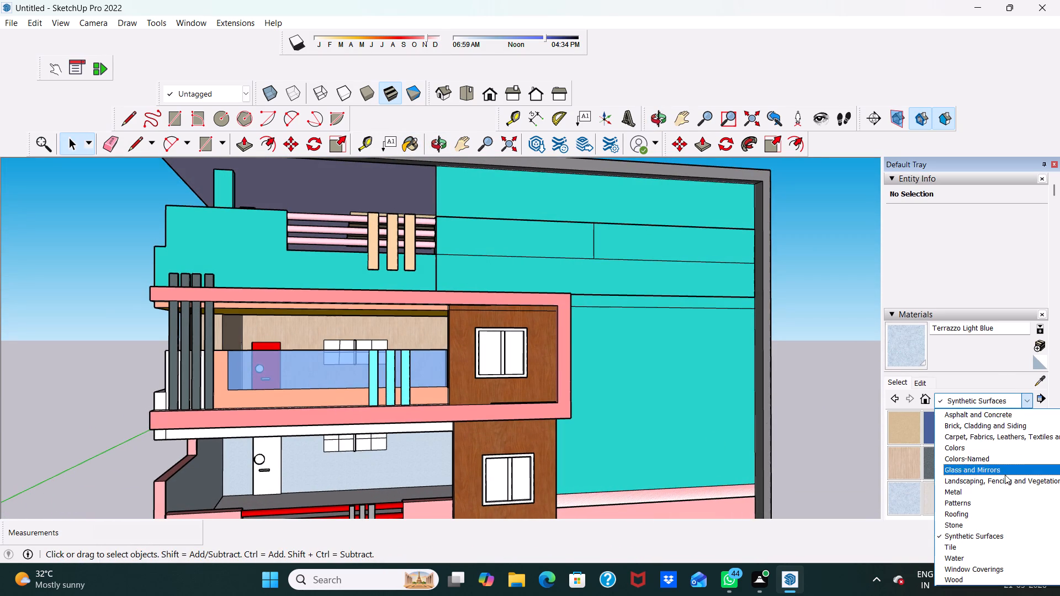
left_click(998, 447)
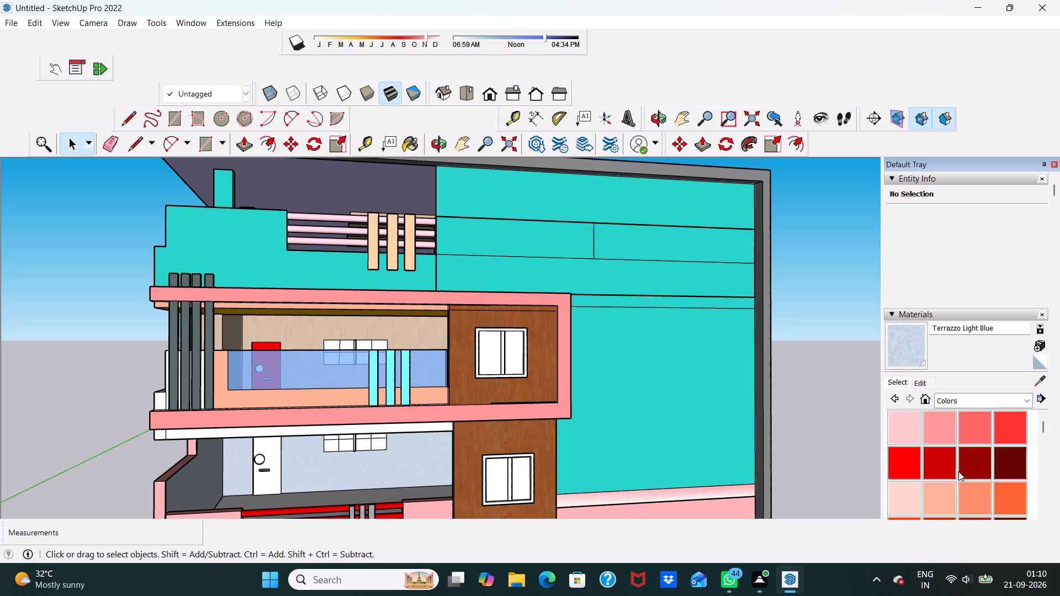
left_click(935, 466)
scroll(183, 454, "up", 3)
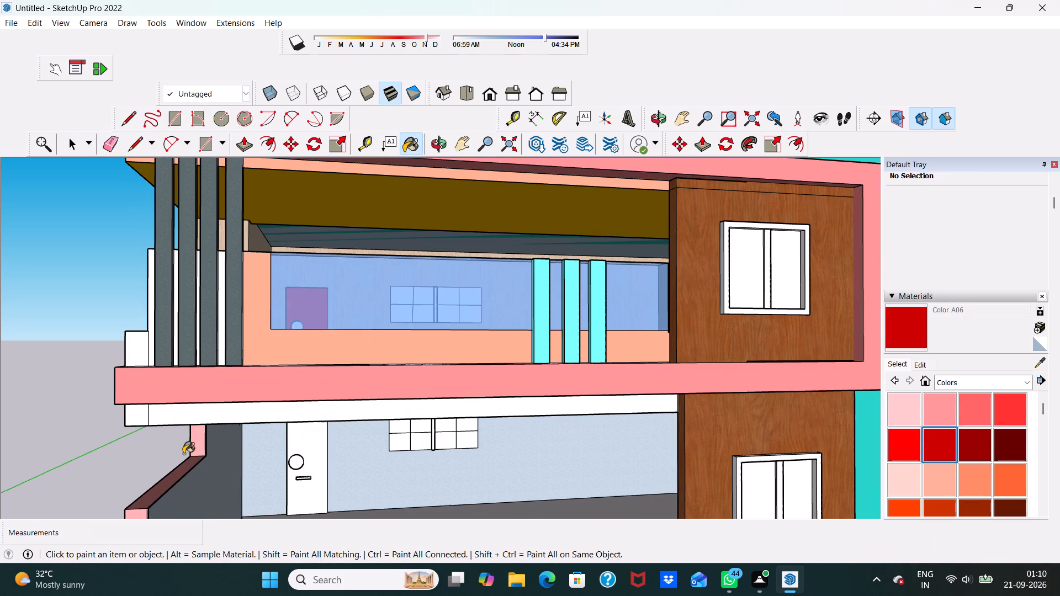
left_click(324, 466)
middle_click_drag(314, 468, 372, 469)
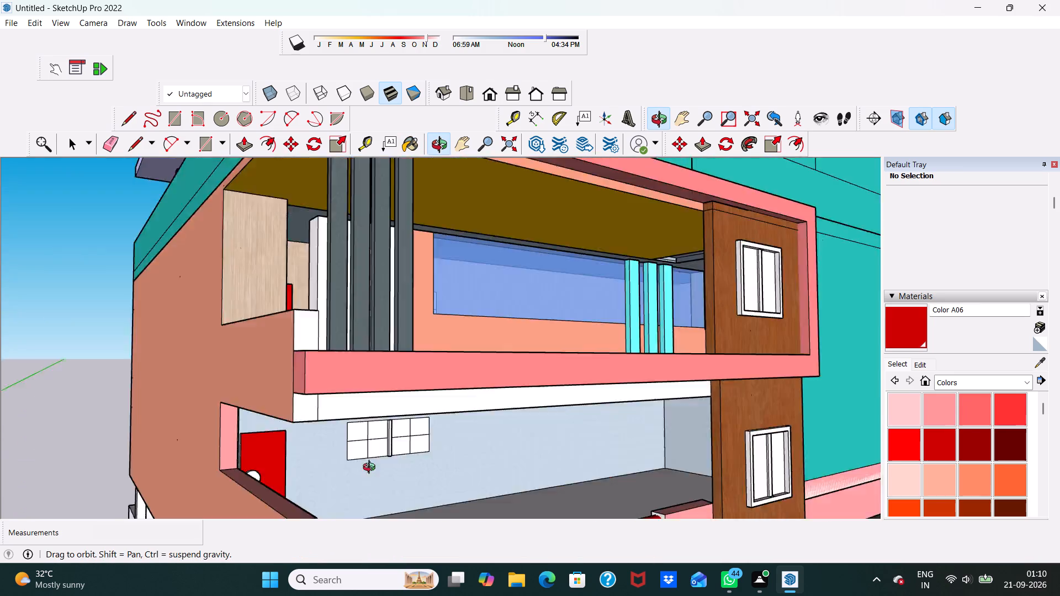
middle_click_drag(372, 469, 316, 473)
scroll(301, 477, "up", 5)
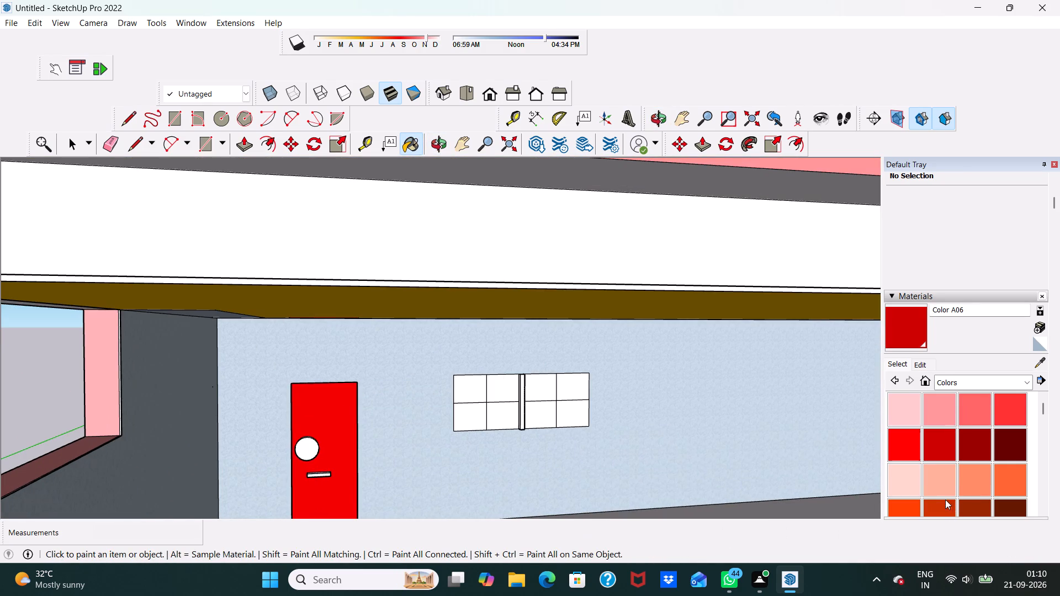
Paint the front face and rim of the round knob on the lower balcony door Color B02.
left_click(939, 483)
scroll(410, 540, "up", 3)
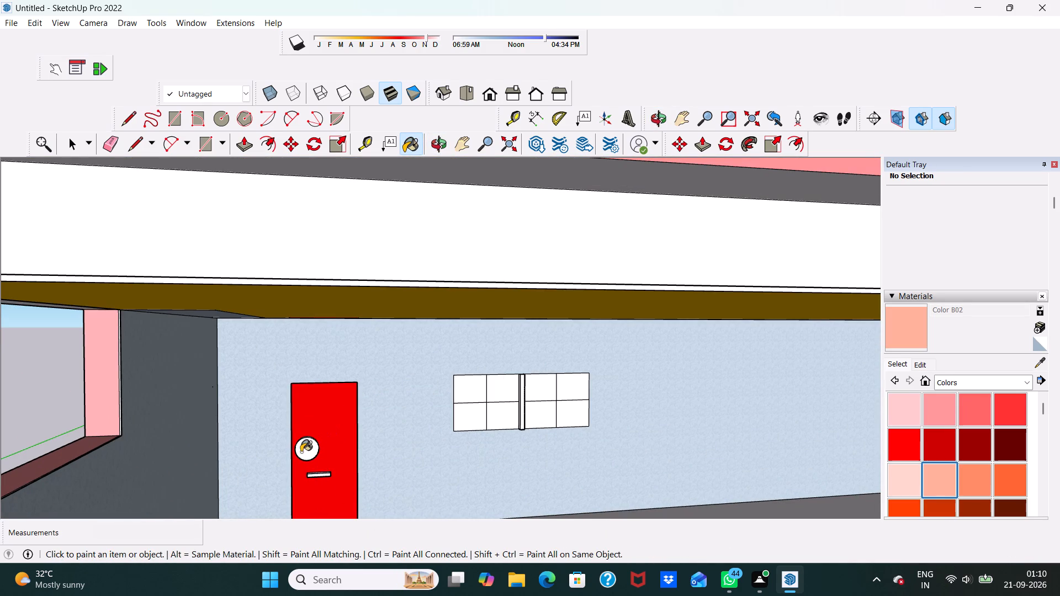
left_click(301, 452)
scroll(327, 471, "up", 9)
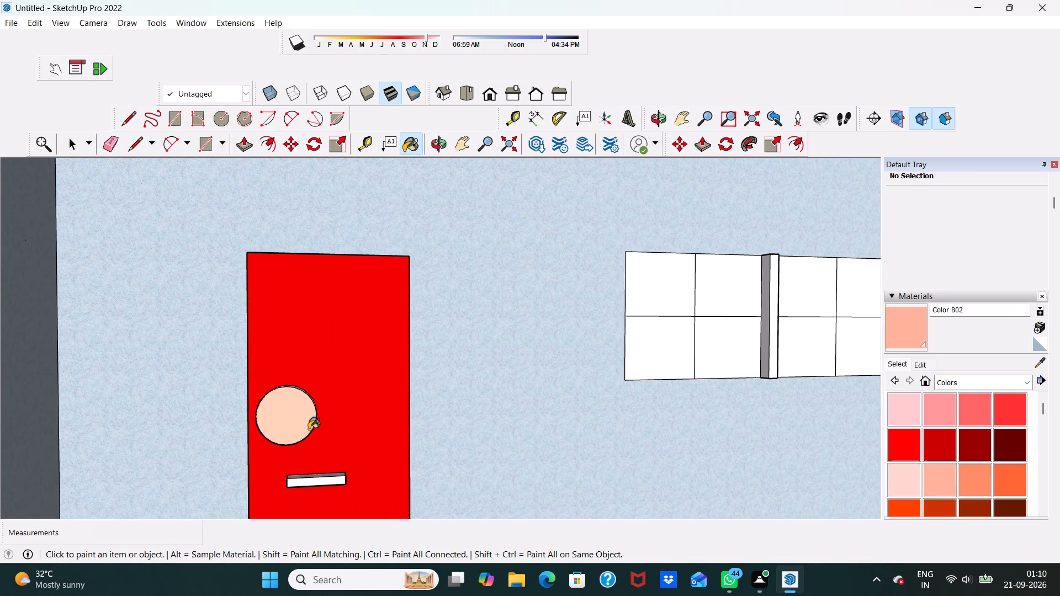
middle_click_drag(308, 425, 211, 428)
scroll(344, 432, "up", 4)
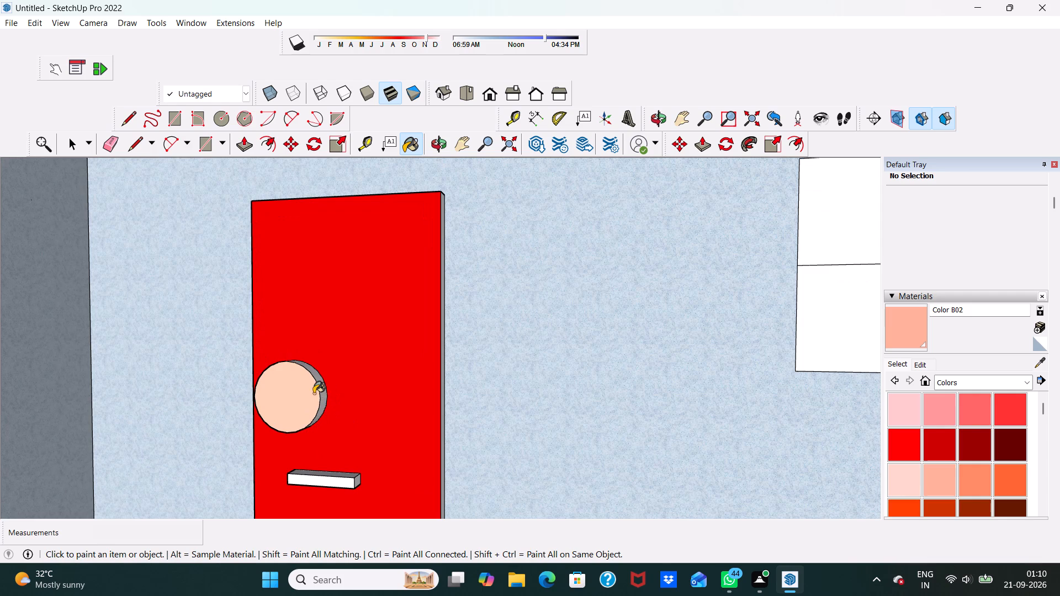
left_click(314, 393)
left_click(319, 393)
scroll(314, 400, "up", 10)
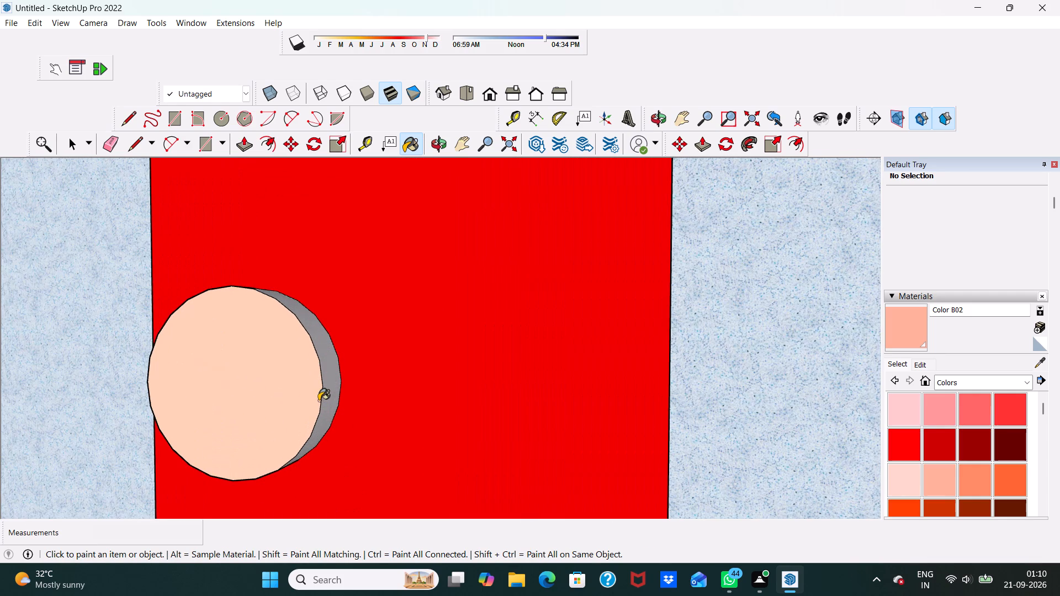
left_click(330, 396)
scroll(326, 403, "down", 4)
middle_click_drag(349, 418, 387, 425)
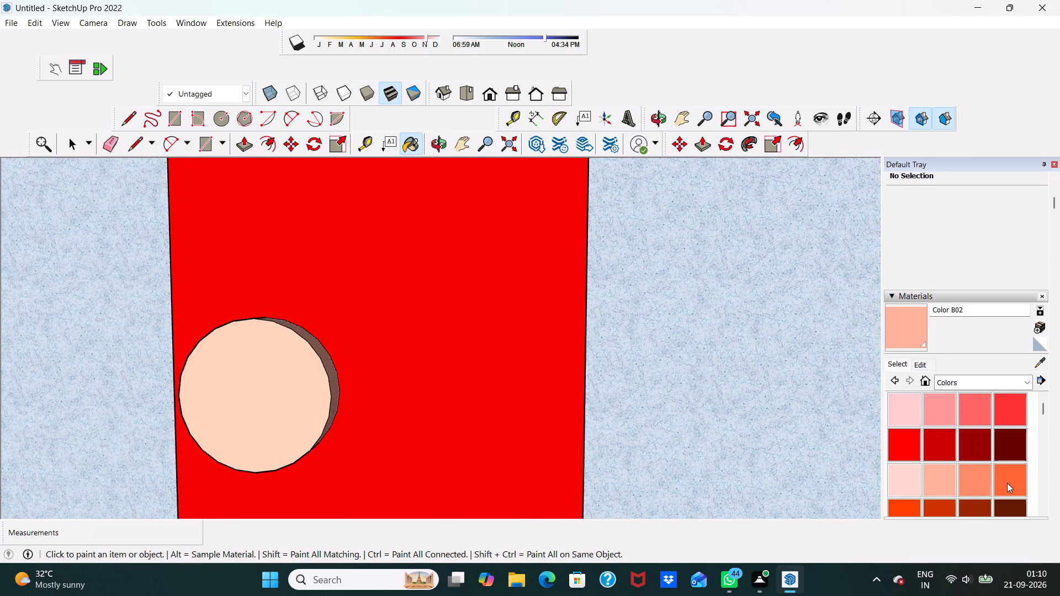
Paint the front and top faces of the handle bar below the door's round knob Color A02.
left_click(935, 416)
scroll(806, 418, "down", 6)
scroll(517, 550, "up", 4)
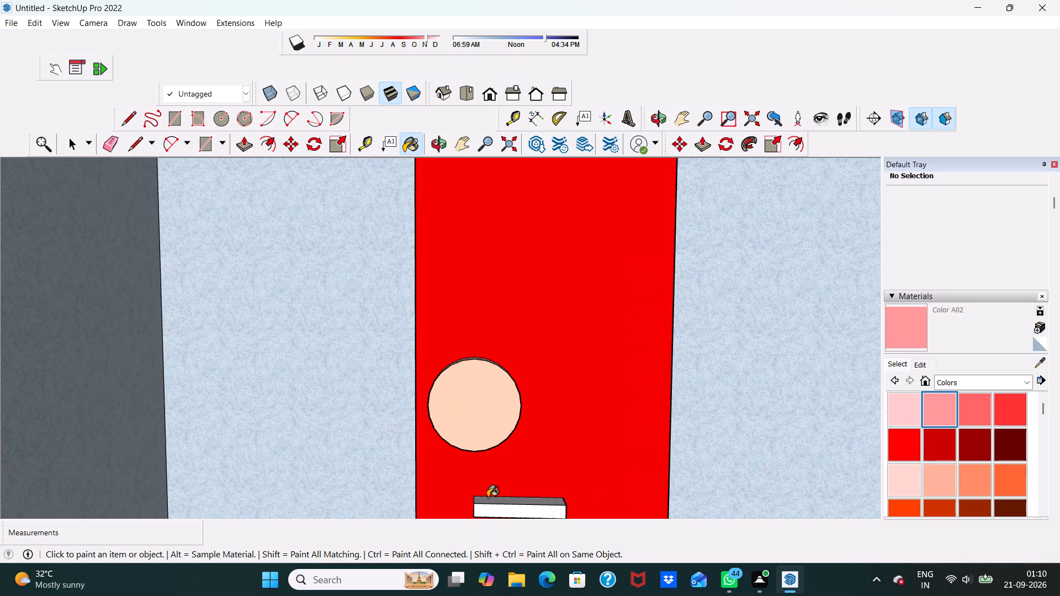
scroll(534, 485, "down", 3)
left_click(536, 503)
scroll(542, 502, "up", 9)
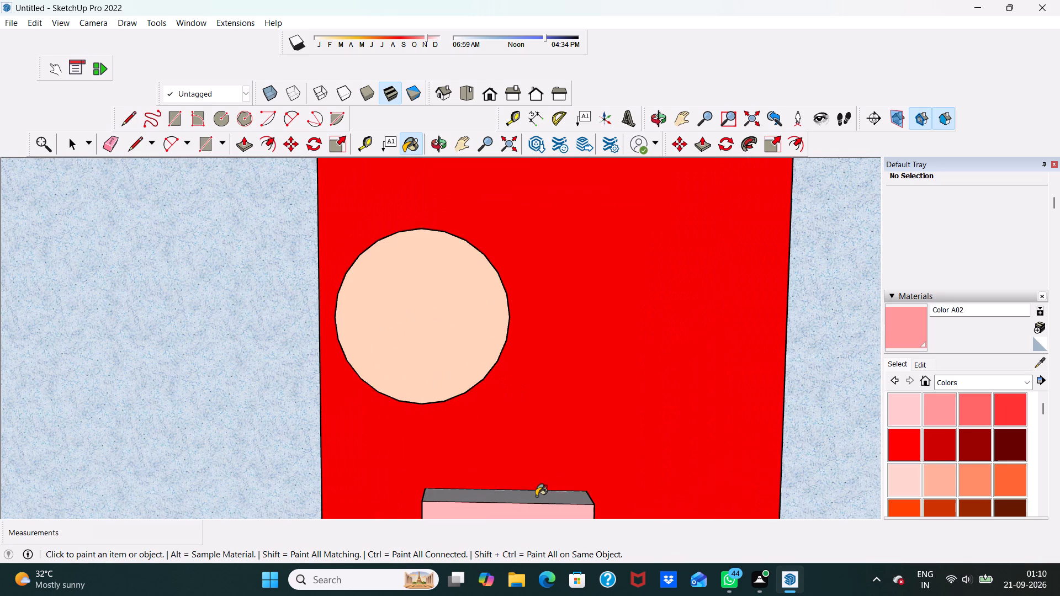
left_click(536, 496)
middle_click_drag(536, 496, 567, 393)
scroll(567, 393, "up", 1)
scroll(494, 490, "down", 5)
scroll(511, 516, "up", 3)
scroll(511, 509, "down", 9)
scroll(521, 464, "down", 4)
middle_click_drag(520, 497, 520, 454)
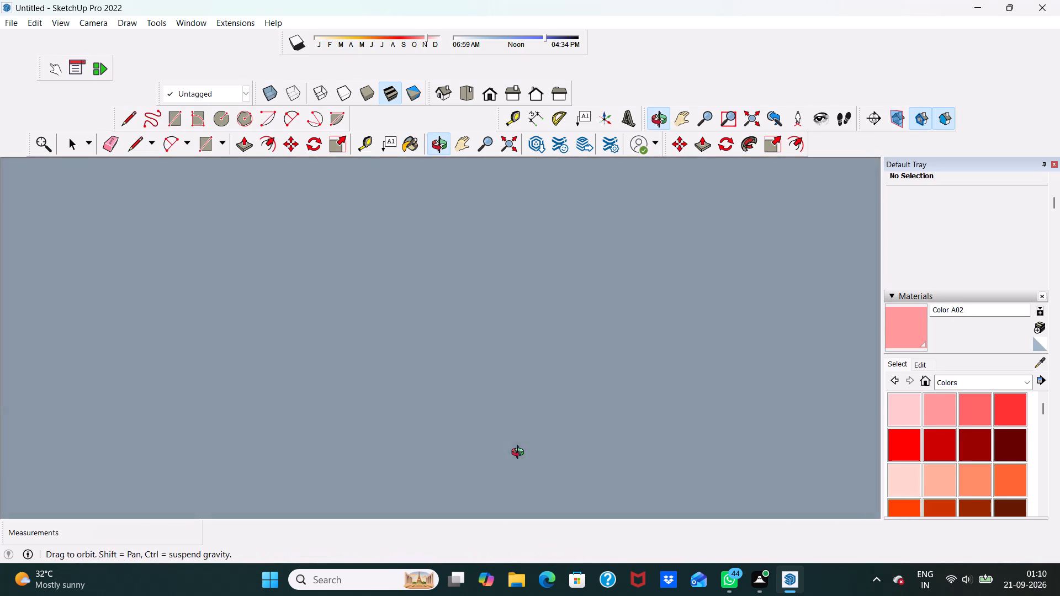
middle_click_drag(520, 454, 520, 463)
middle_click_drag(521, 480, 511, 534)
scroll(505, 488, "down", 9)
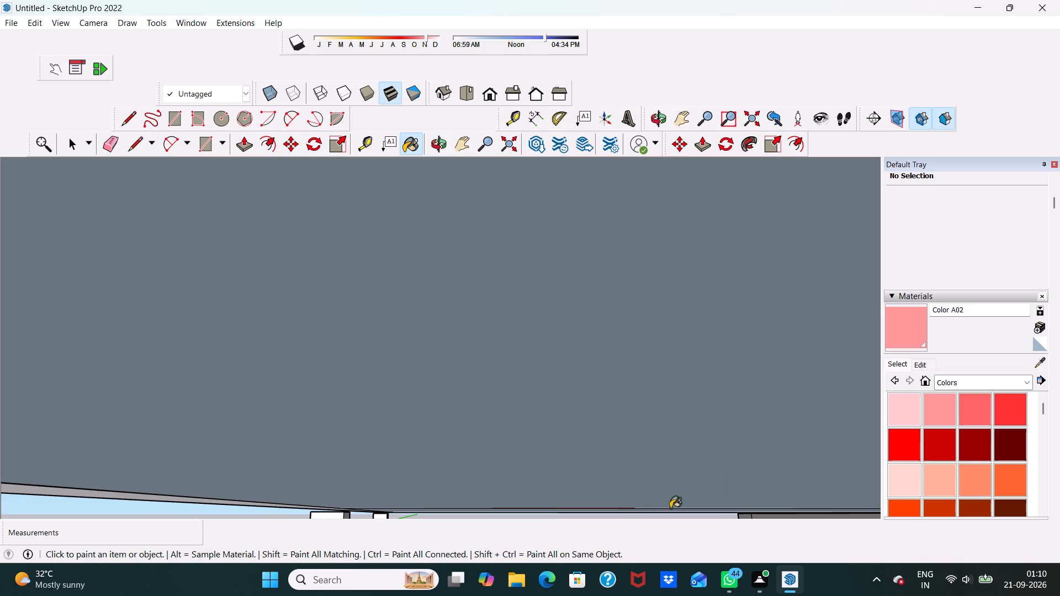
key("space")
Paint the upper balcony's white end block and the slab edge beneath its pink band, including the corner piece, Color B03.
scroll(574, 534, "down", 13)
scroll(553, 485, "down", 3)
middle_click_drag(621, 455, 577, 530)
left_click(974, 469)
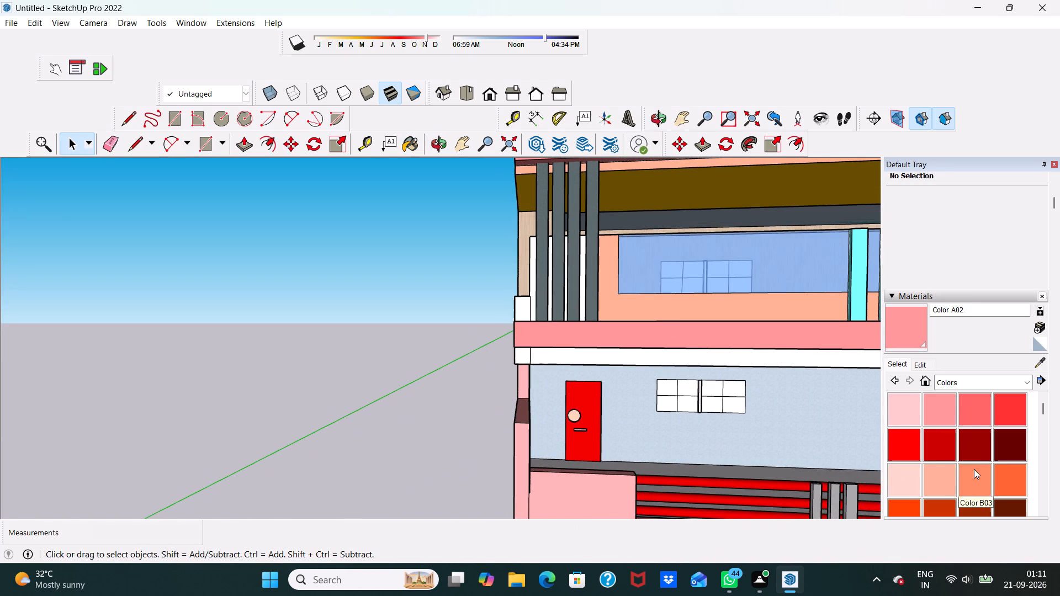
scroll(624, 384, "up", 3)
left_click(459, 274)
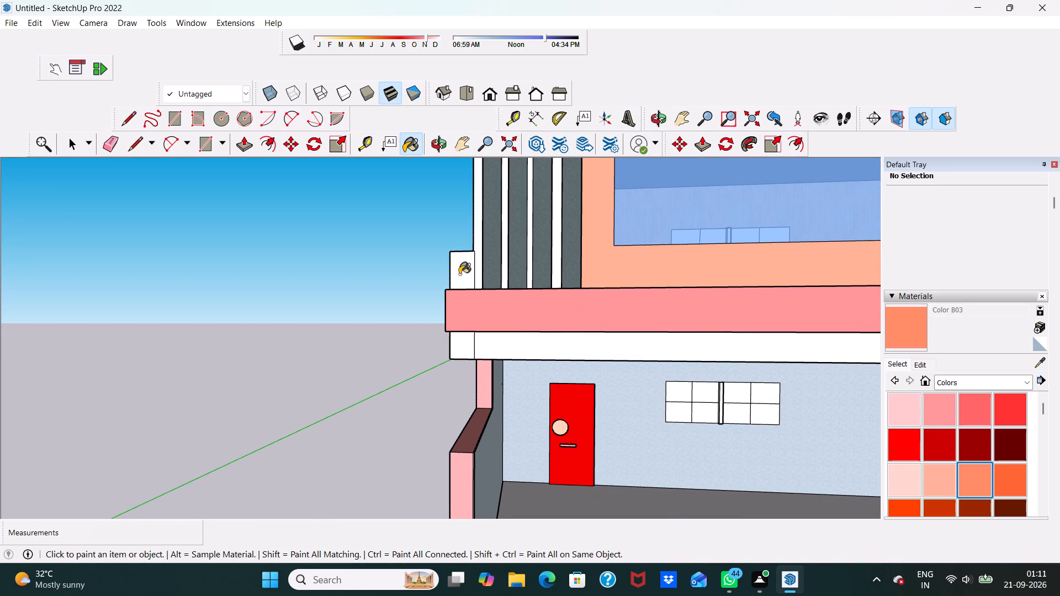
scroll(463, 293, "up", 2)
left_click(486, 363)
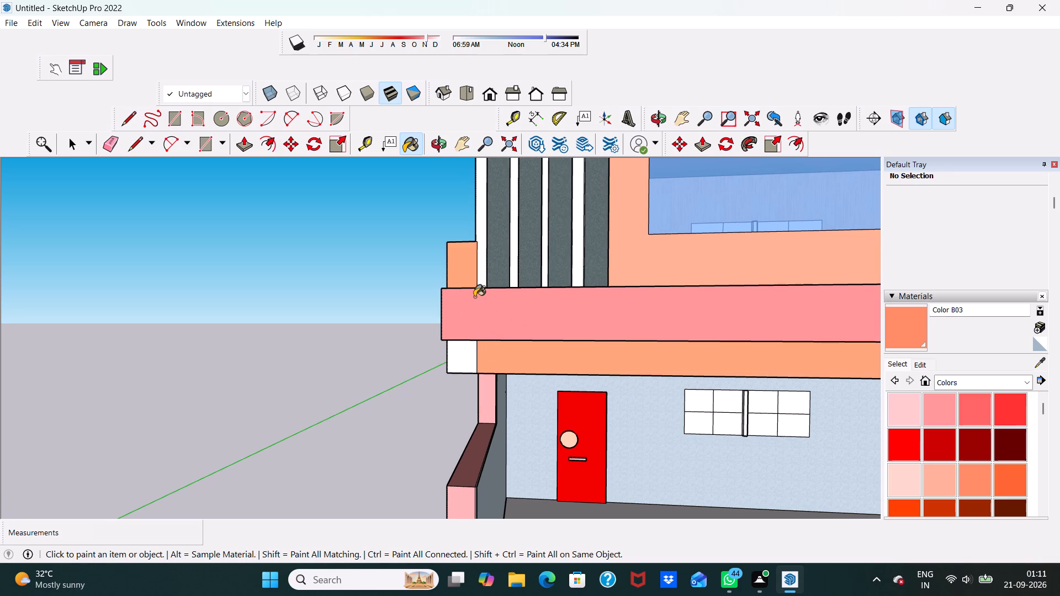
middle_click_drag(474, 297, 549, 329)
scroll(414, 364, "up", 1)
left_click(491, 370)
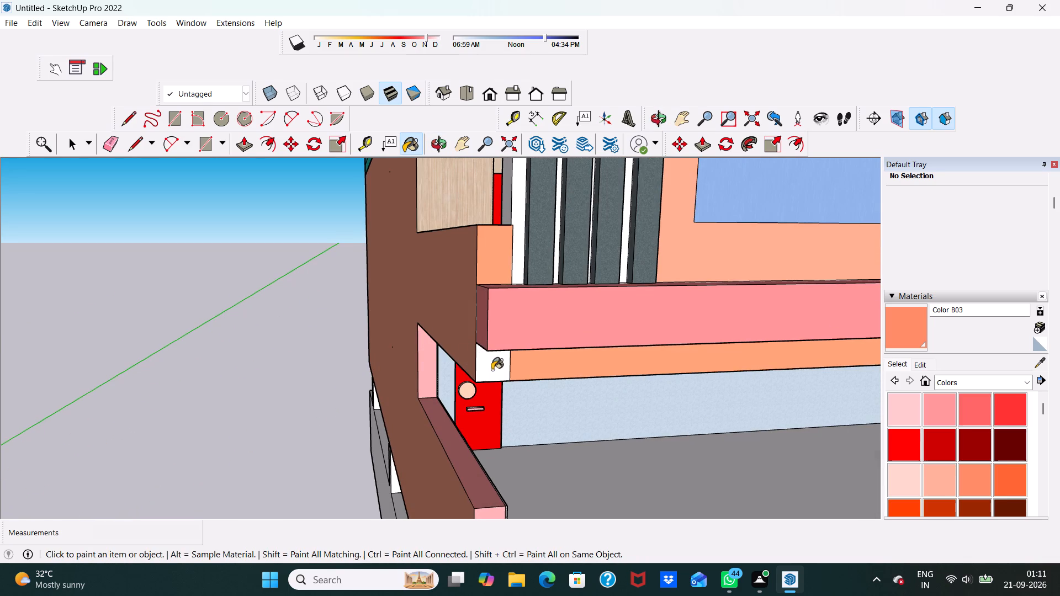
Paint the white wall strips behind the four grey vertical fins and that wall's outer side face Color B03.
scroll(535, 231, "up", 3)
left_click(510, 248)
scroll(548, 254, "up", 2)
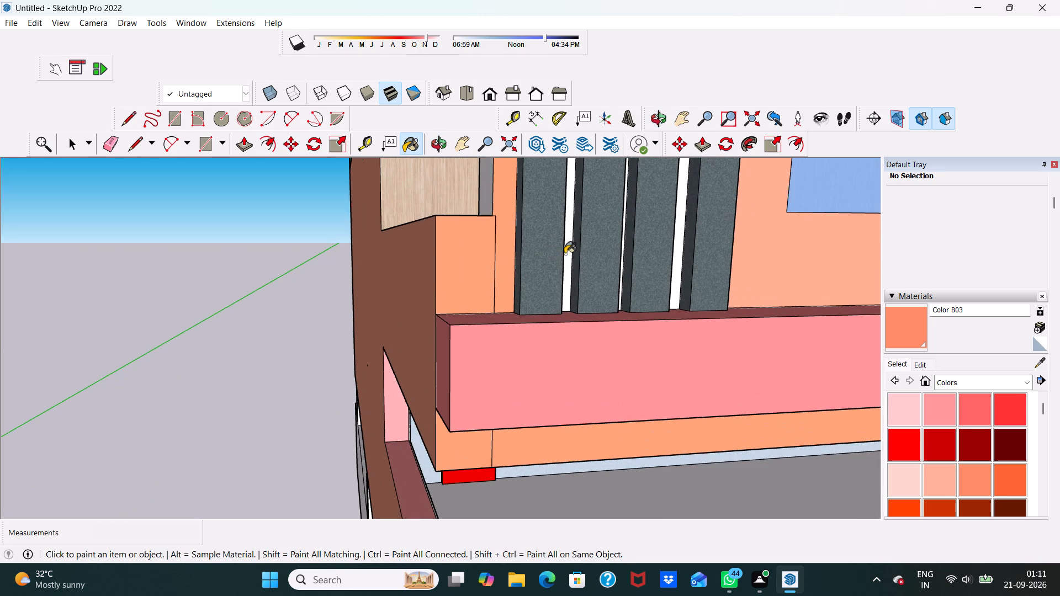
left_click(570, 254)
middle_click_drag(622, 249, 457, 270)
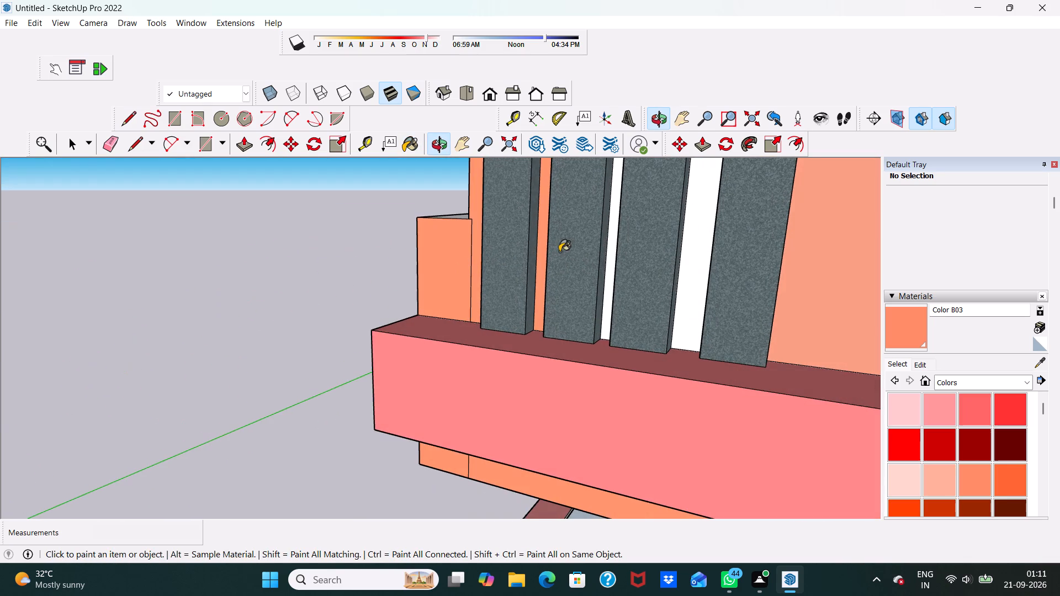
left_click(608, 247)
left_click(685, 263)
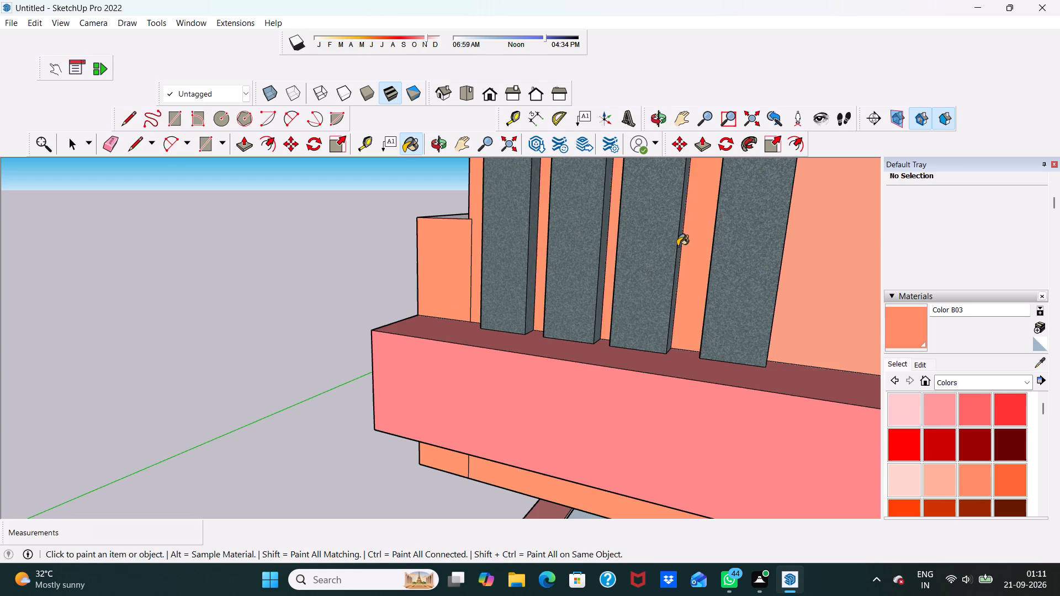
scroll(677, 246, "down", 16)
middle_click_drag(537, 237, 782, 236)
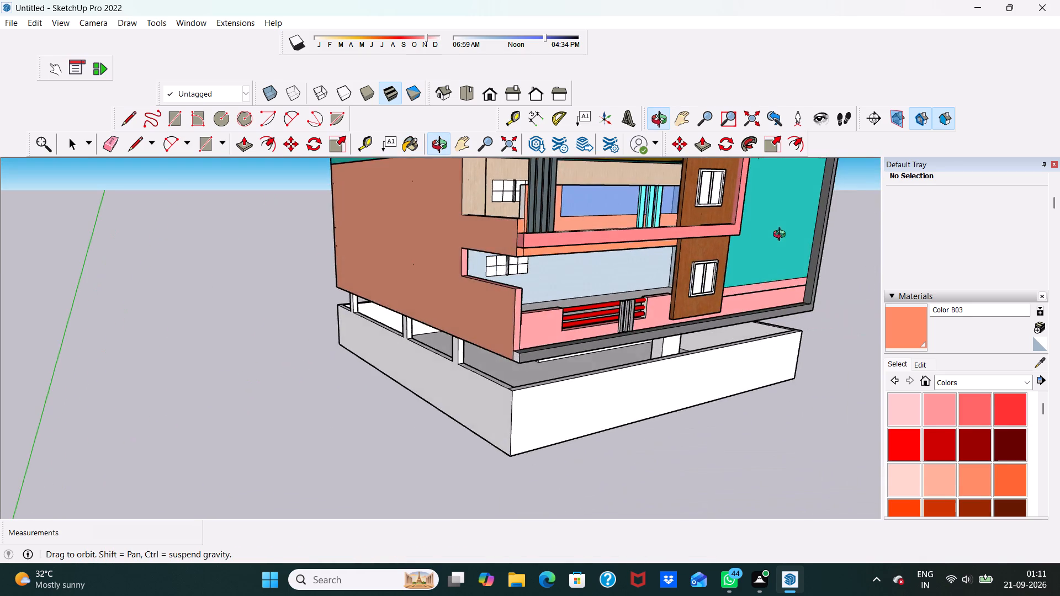
middle_click_drag(782, 236, 781, 238)
scroll(525, 190, "up", 9)
left_click(517, 210)
left_click(522, 212)
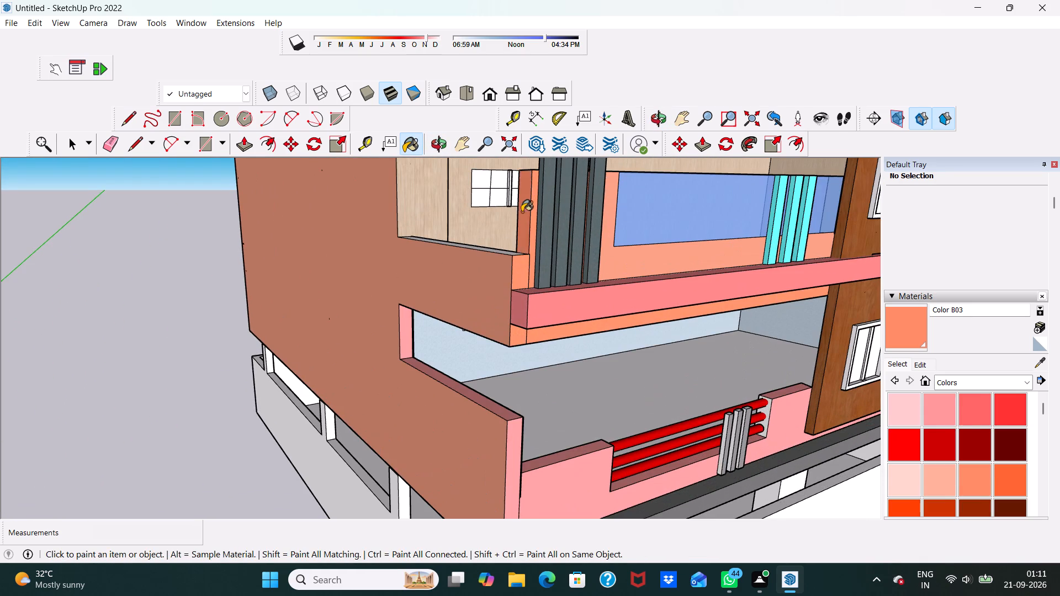
Review the house facade, side wall, balconies and base from several angles and distances for remaining unpainted faces.
scroll(522, 212, "down", 5)
middle_click_drag(522, 222, 667, 204)
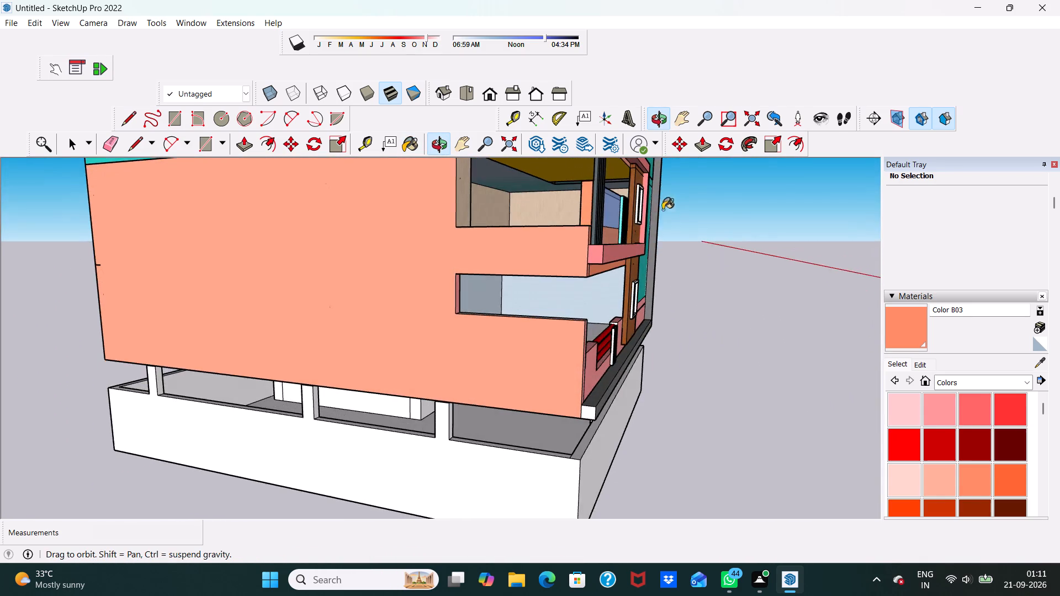
middle_click_drag(622, 226, 372, 230)
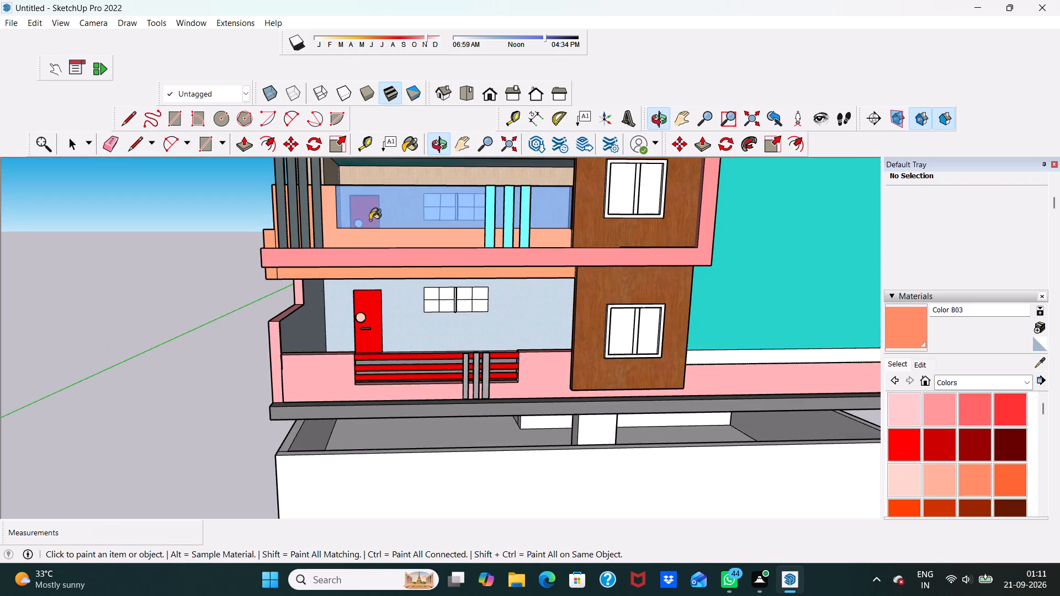
scroll(370, 220, "down", 4)
key("space")
scroll(561, 177, "up", 13)
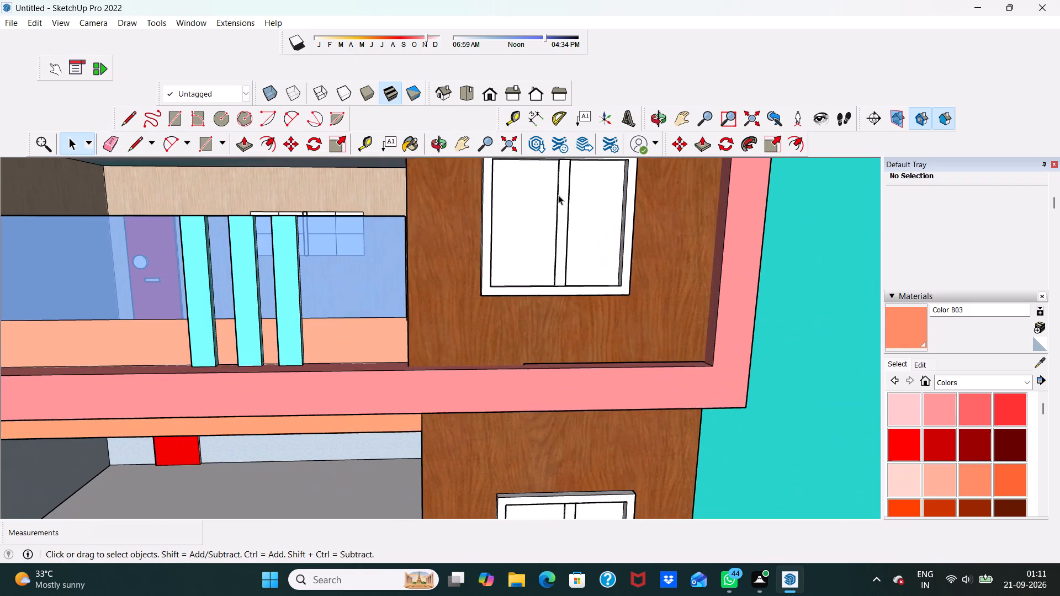
scroll(485, 200, "up", 3)
scroll(485, 201, "down", 5)
scroll(586, 225, "down", 4)
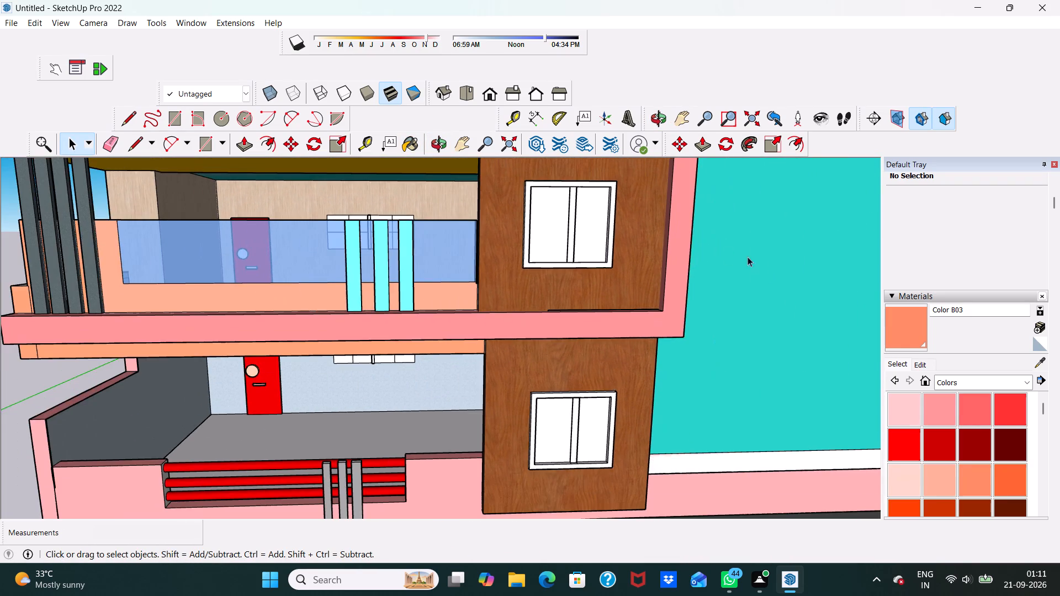
scroll(779, 305, "down", 4)
middle_click_drag(592, 259, 511, 203)
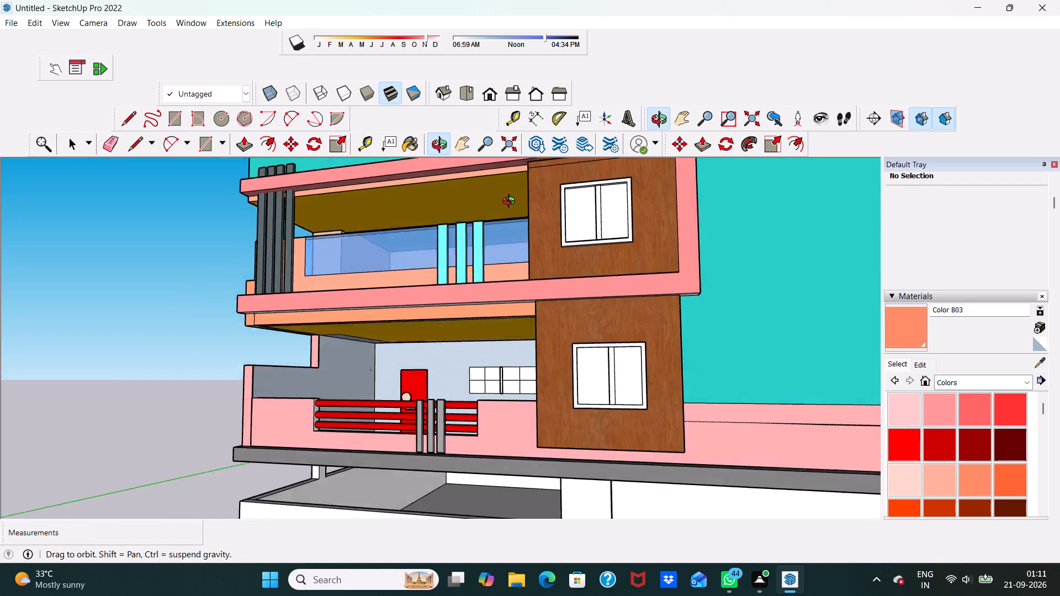
middle_click_drag(511, 203, 559, 214)
scroll(549, 233, "down", 10)
middle_click_drag(490, 310, 523, 405)
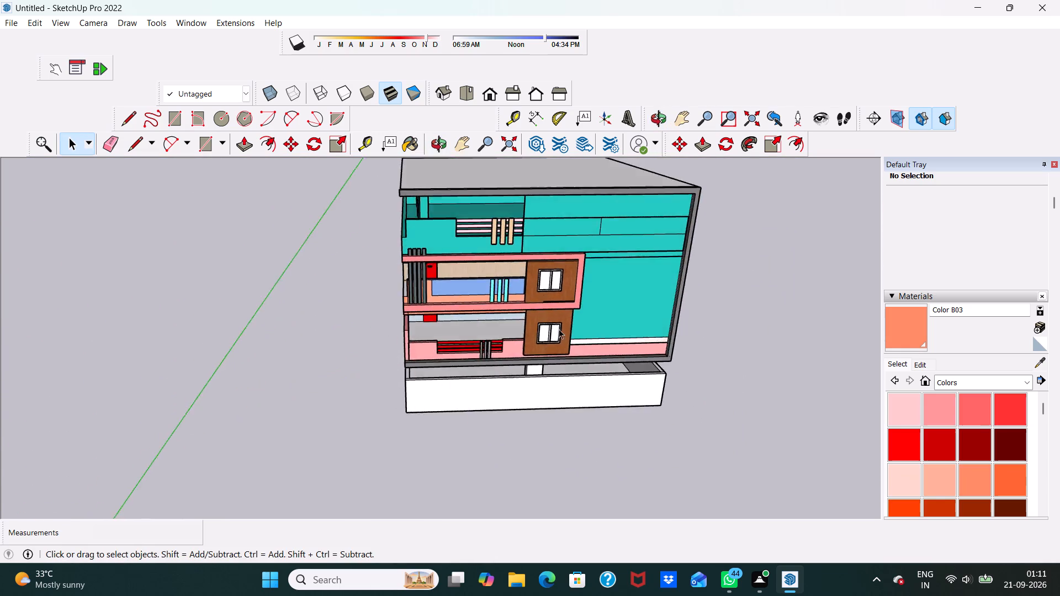
scroll(550, 313, "up", 5)
scroll(486, 286, "down", 4)
middle_click_drag(505, 336, 482, 272)
scroll(479, 271, "up", 2)
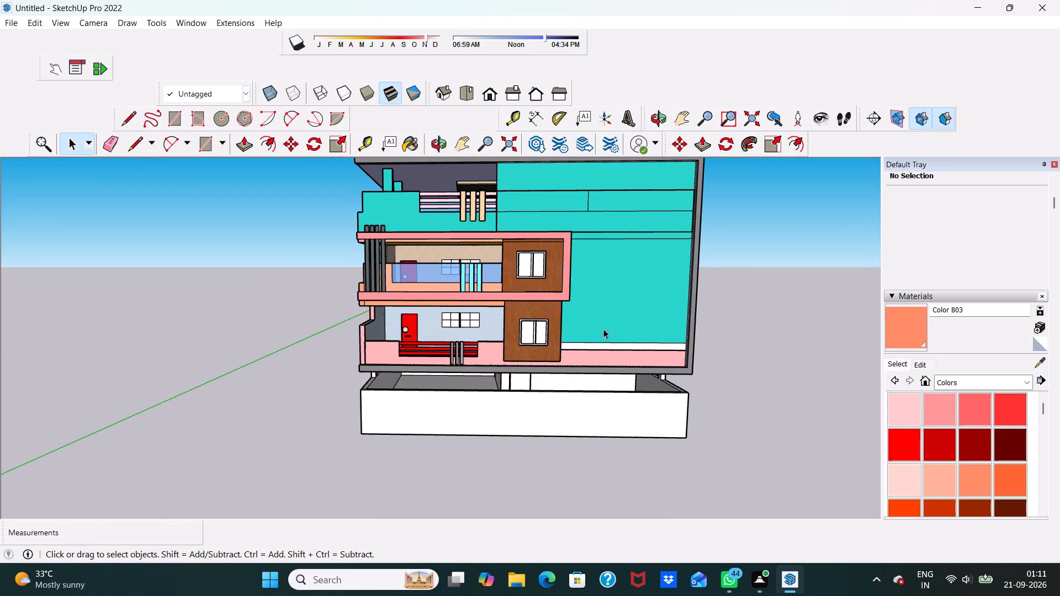
scroll(563, 299, "up", 4)
scroll(560, 293, "down", 5)
scroll(608, 278, "down", 4)
scroll(556, 249, "up", 1)
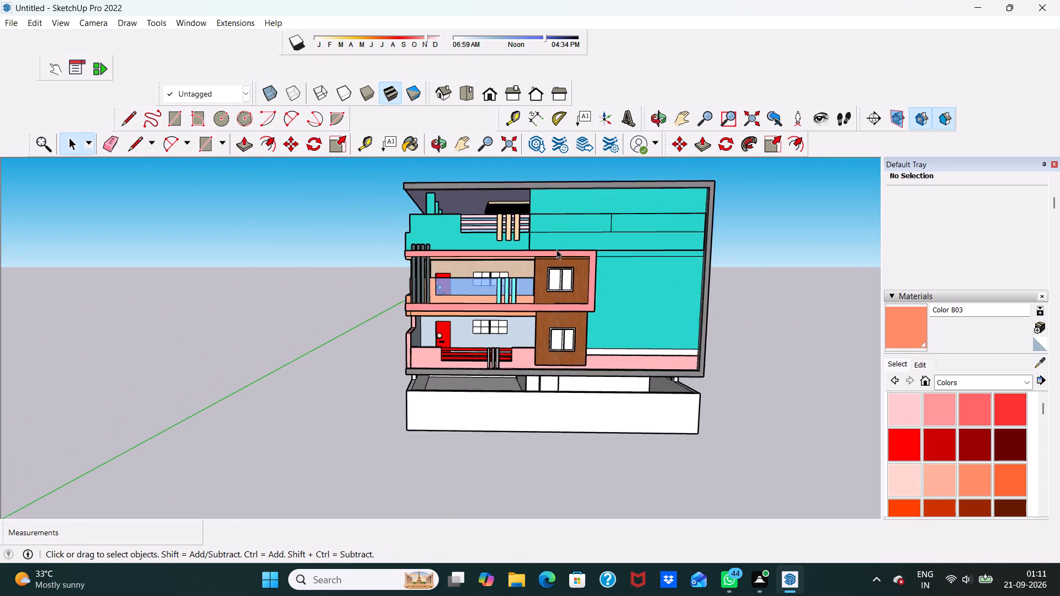
scroll(556, 249, "up", 2)
middle_click_drag(463, 374, 569, 364)
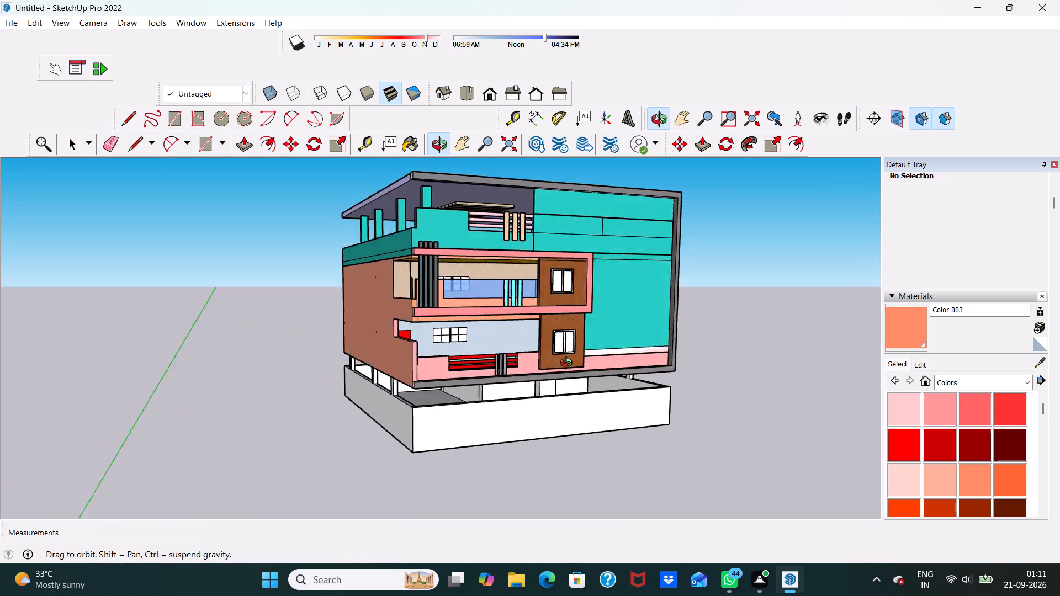
middle_click_drag(569, 364, 457, 355)
scroll(465, 354, "down", 5)
middle_click_drag(505, 382, 515, 400)
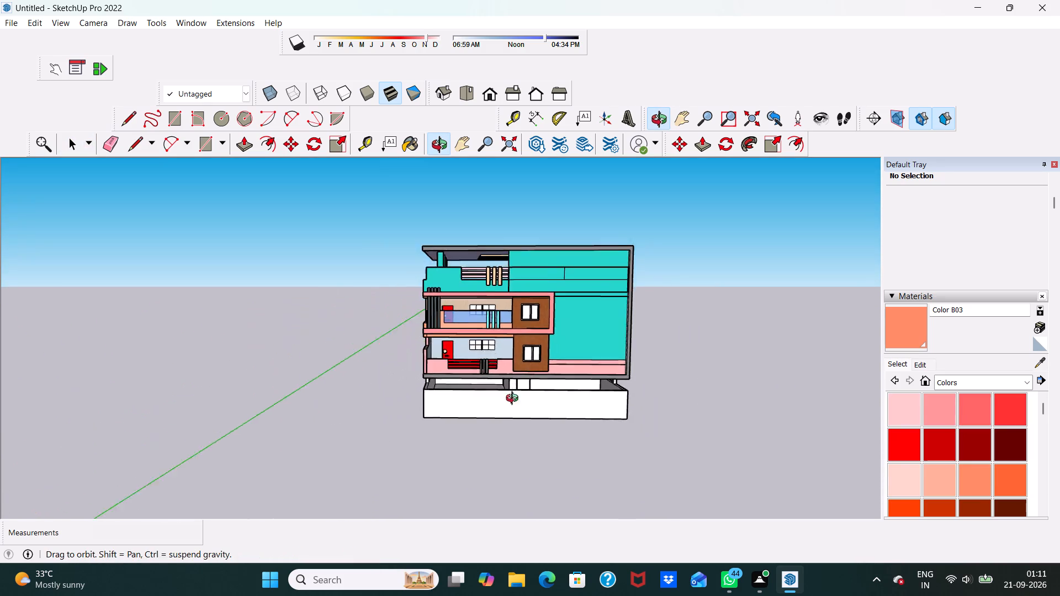
middle_click_drag(515, 400, 493, 377)
scroll(494, 380, "up", 5)
middle_click_drag(472, 399, 504, 429)
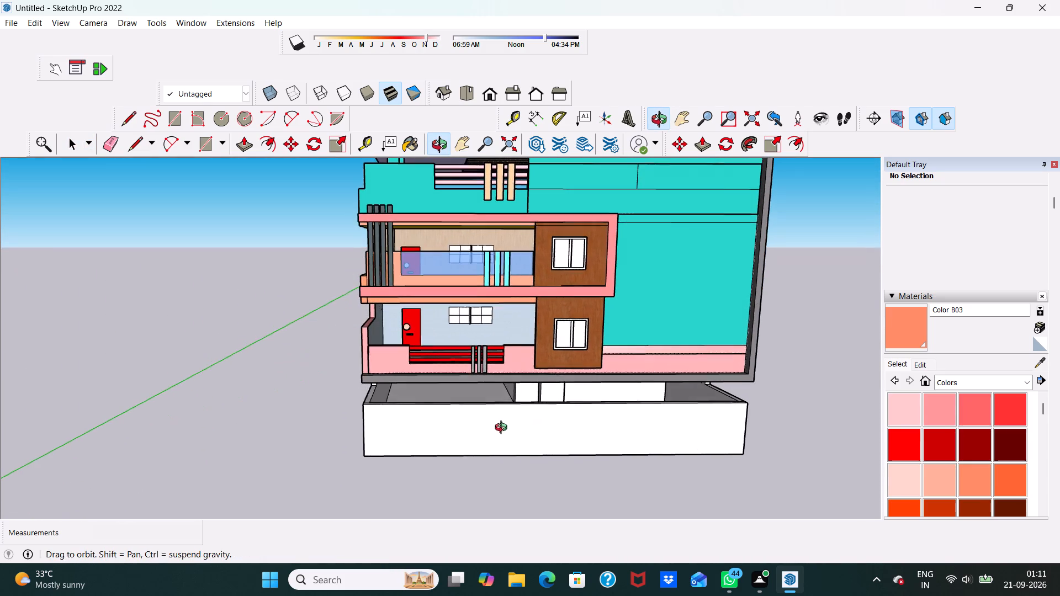
middle_click_drag(504, 429, 503, 428)
scroll(848, 369, "down", 1)
scroll(584, 450, "up", 1)
scroll(457, 397, "up", 3)
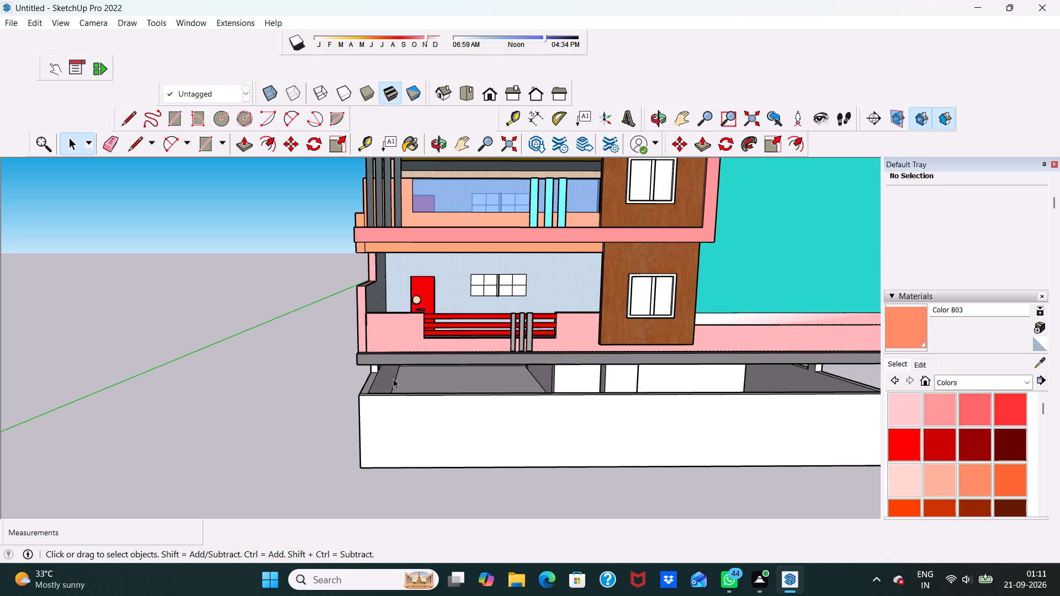
Paint the front face of the window frame on the lower wood-clad wall with Color D04.
scroll(27, 246, "down", 5)
middle_click_drag(59, 304, 28, 385)
scroll(230, 336, "up", 5)
scroll(346, 317, "up", 2)
scroll(785, 386, "down", 1)
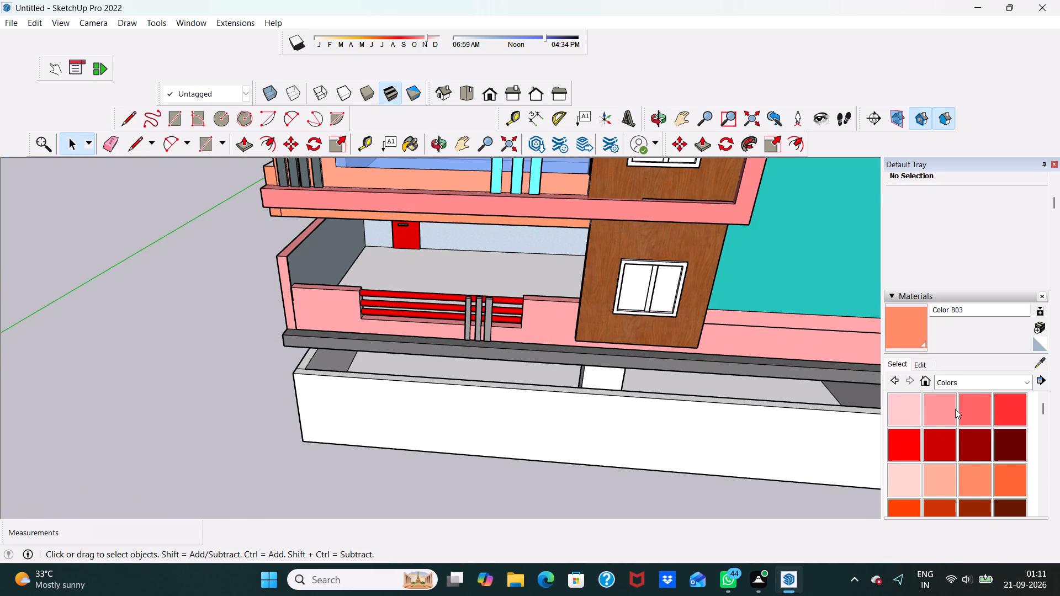
scroll(955, 409, "up", 1)
scroll(942, 400, "down", 6)
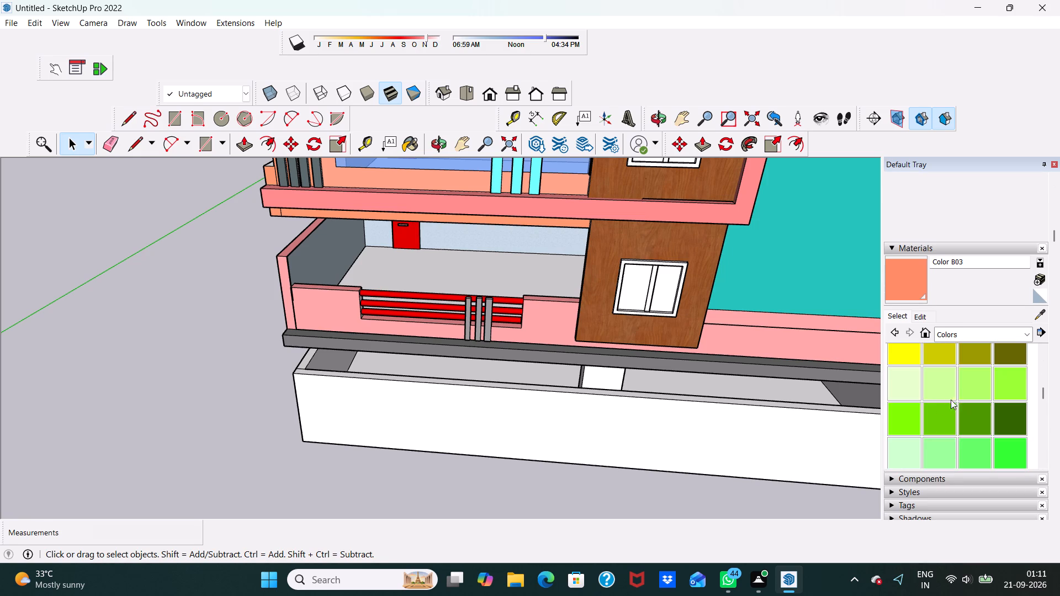
scroll(910, 371, "up", 2)
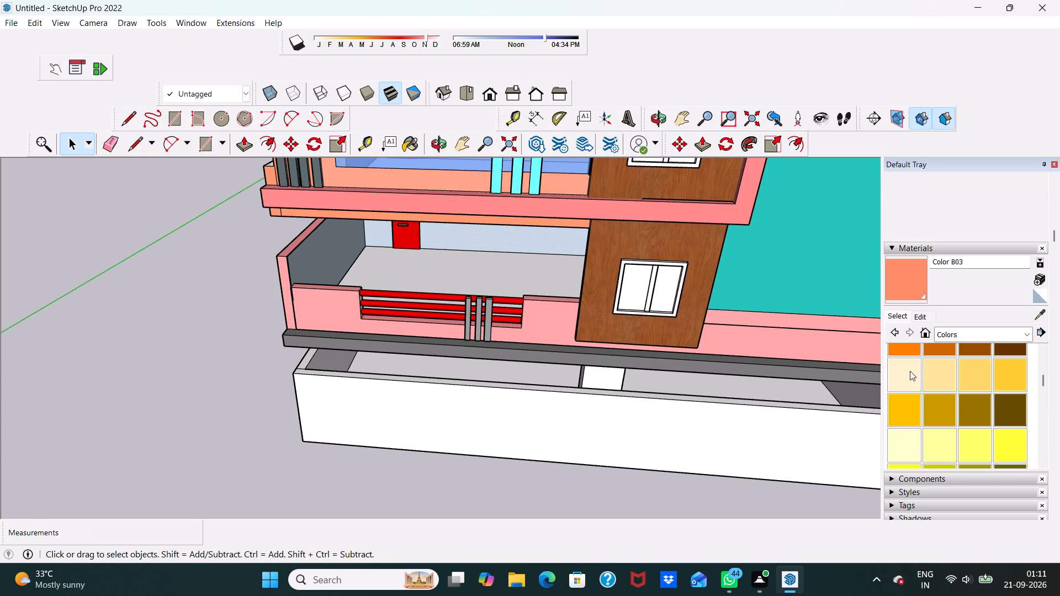
left_click(999, 369)
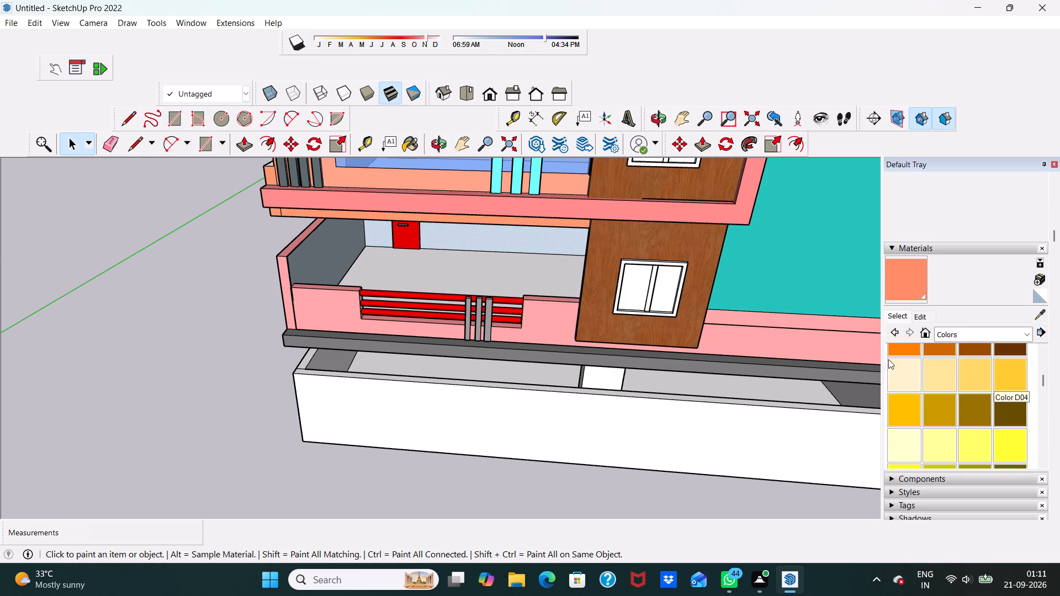
scroll(568, 321, "up", 5)
scroll(667, 251, "up", 4)
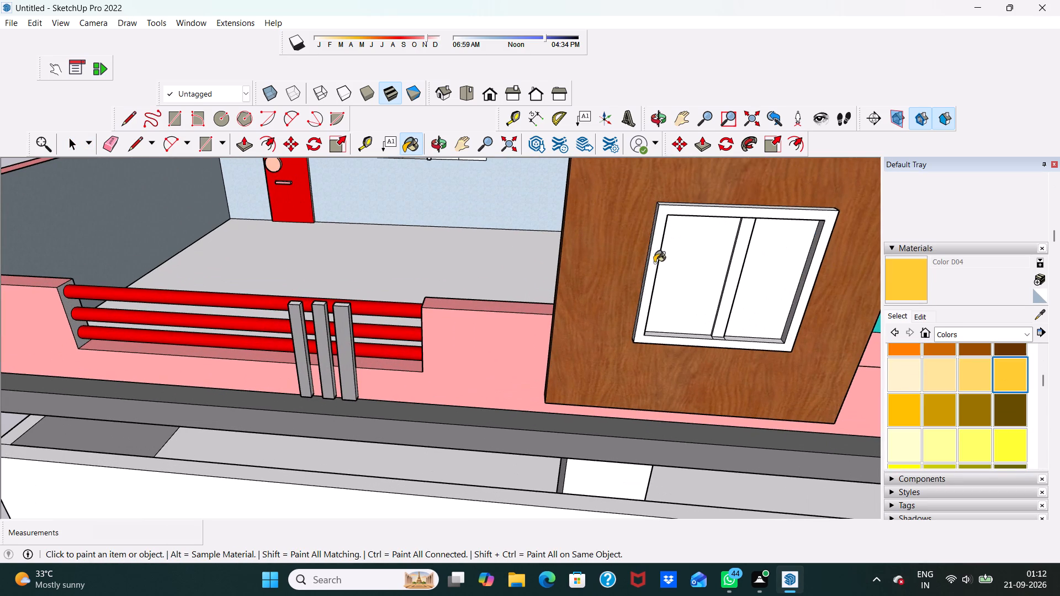
left_click(654, 263)
Paint the inner left and right side faces of the lower window frame Color D04.
middle_click_drag(672, 291, 574, 165)
scroll(593, 205, "up", 9)
scroll(649, 244, "up", 5)
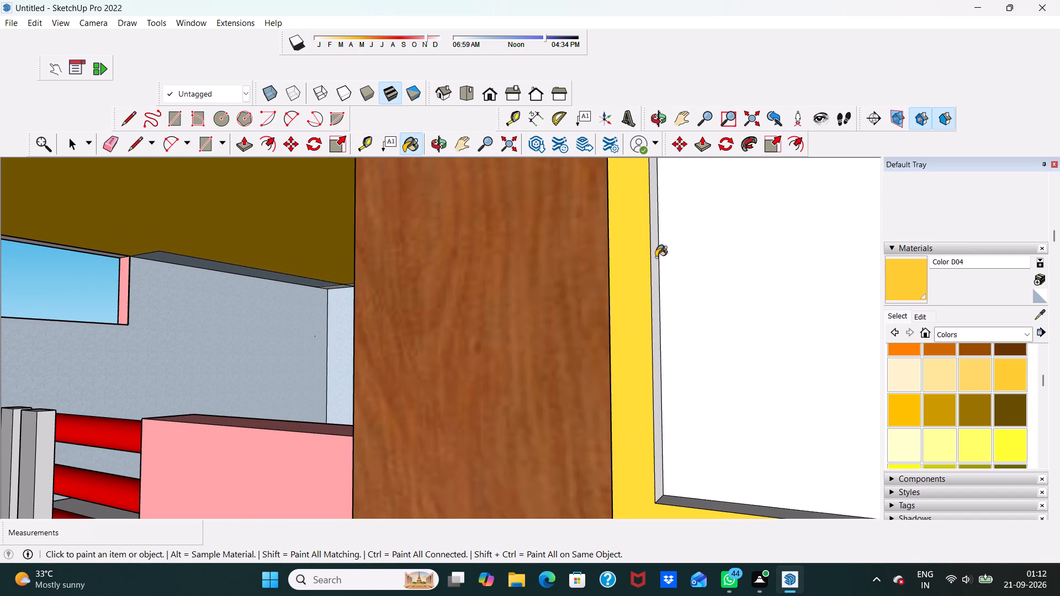
left_click(655, 258)
scroll(643, 252, "down", 4)
middle_click_drag(643, 264, 776, 316)
scroll(639, 254, "down", 5)
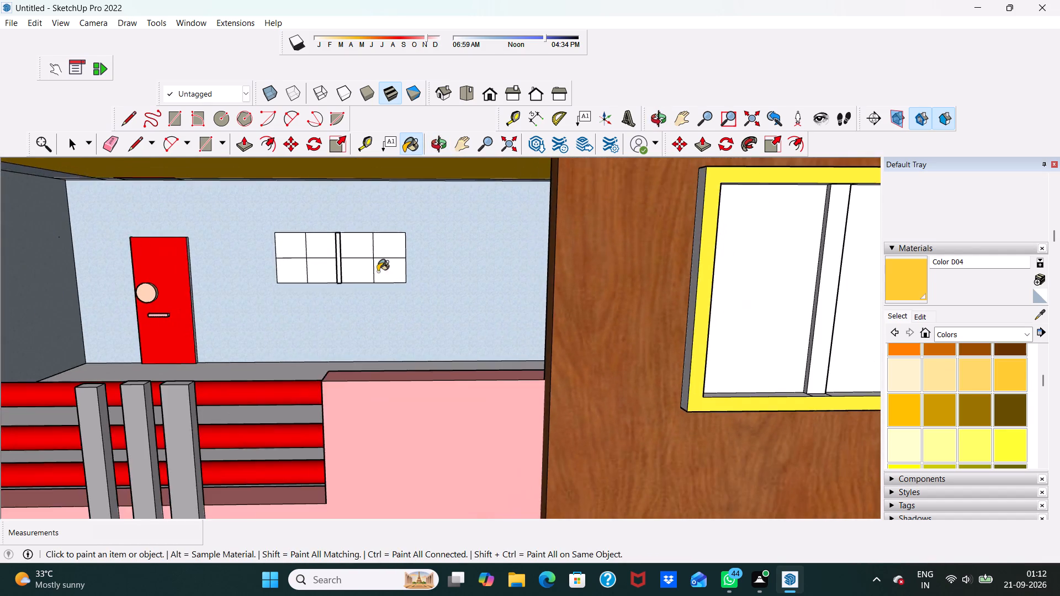
scroll(378, 272, "down", 4)
middle_click_drag(535, 301, 632, 283)
scroll(632, 272, "up", 10)
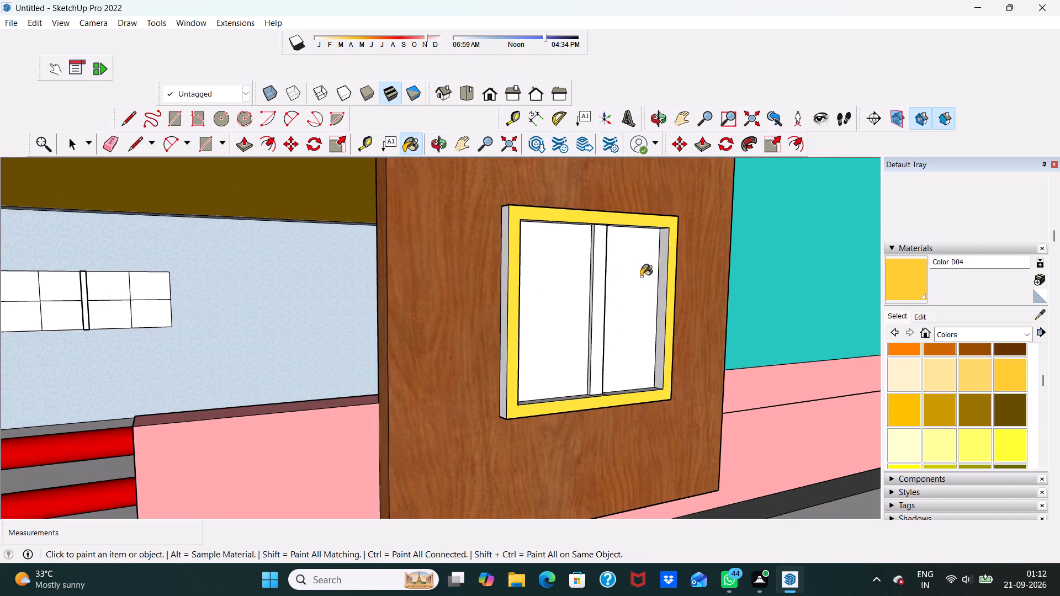
left_click(664, 273)
Paint the three inner bottom faces of the lower window frame, including the piece at the central mullion, Color D04.
scroll(617, 333, "up", 4)
middle_click_drag(561, 413, 512, 459)
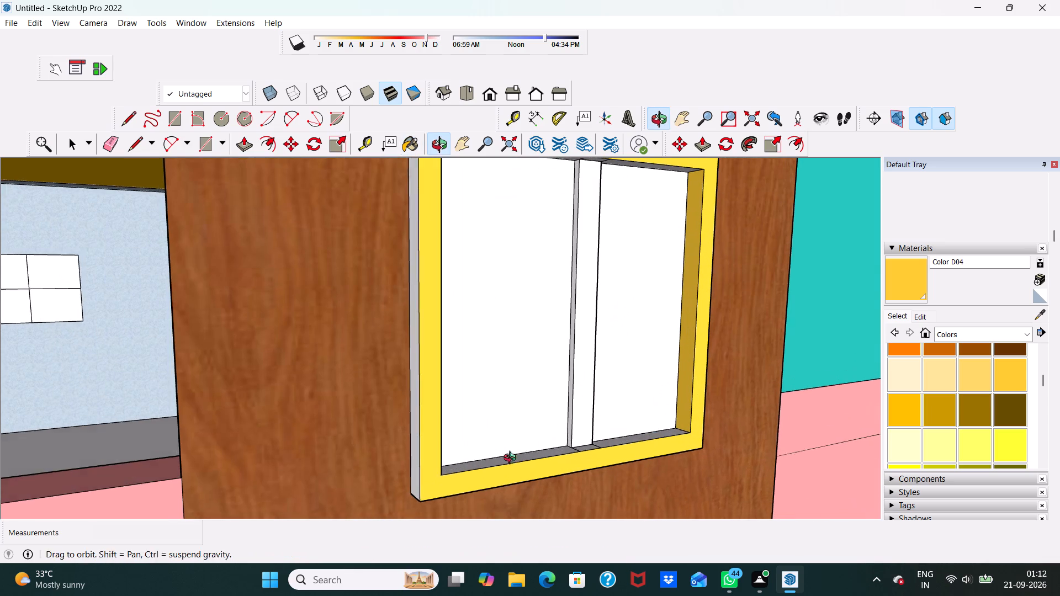
middle_click_drag(512, 459, 494, 471)
scroll(467, 469, "up", 2)
left_click(458, 473)
left_click(592, 462)
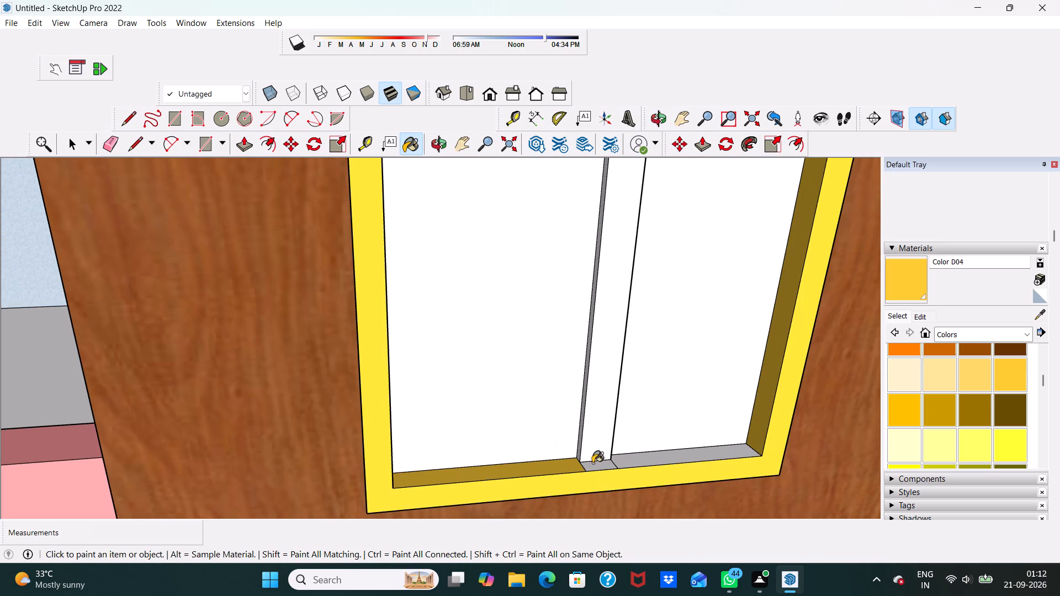
left_click(632, 455)
Paint the inner top faces of the lower window frame, including the piece above the central mullion, Color D04.
scroll(621, 444, "down", 3)
middle_click_drag(616, 440, 464, 222)
scroll(464, 222, "up", 1)
scroll(442, 241, "down", 5)
scroll(406, 203, "up", 5)
left_click(423, 209)
scroll(439, 211, "down", 2)
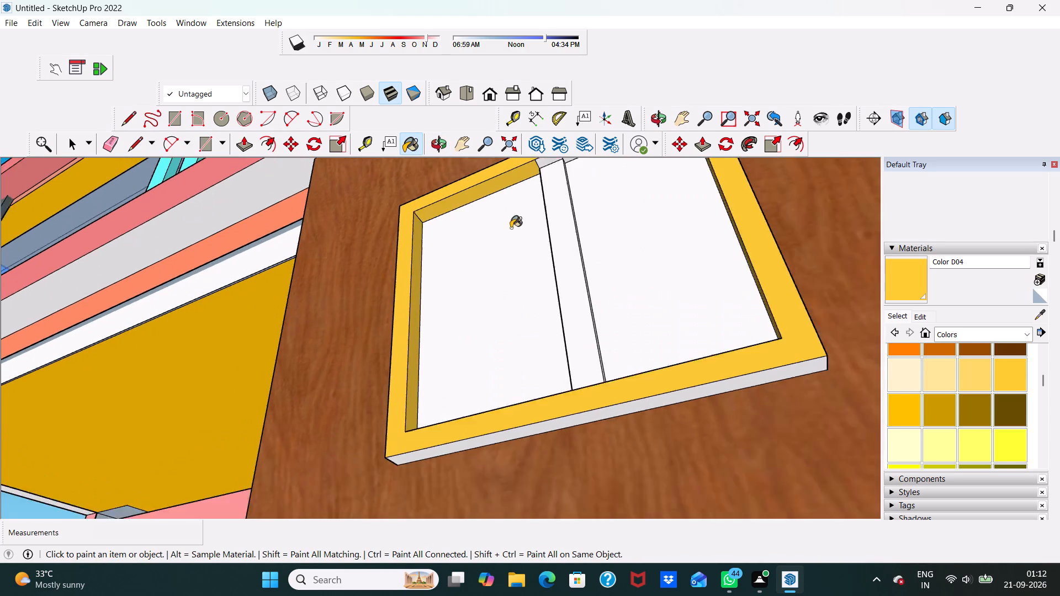
scroll(511, 228, "down", 2)
scroll(557, 190, "up", 4)
left_click(534, 167)
scroll(544, 168, "down", 5)
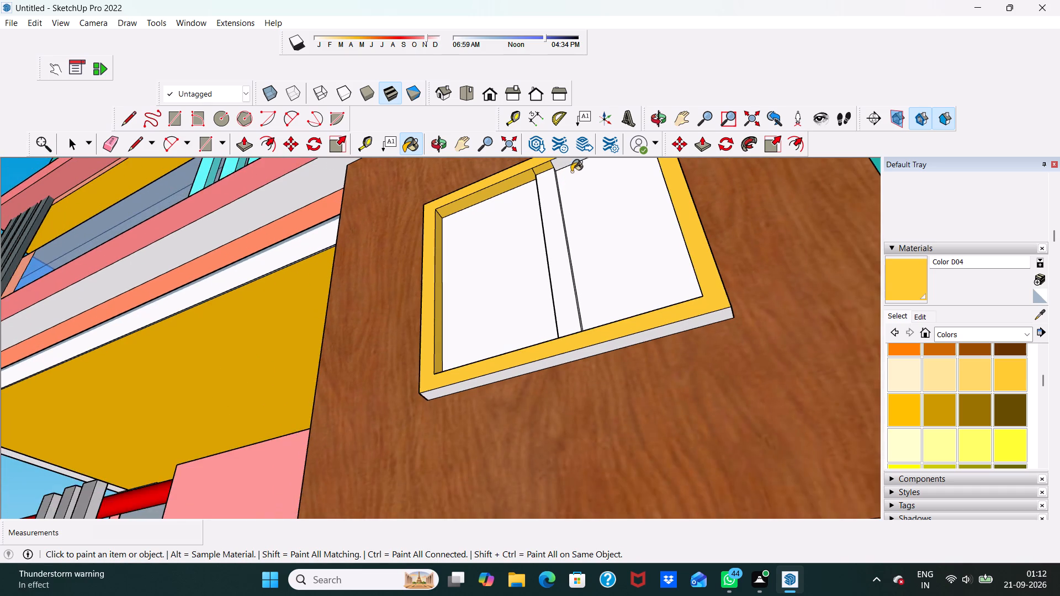
scroll(571, 162, "up", 2)
left_click(559, 162)
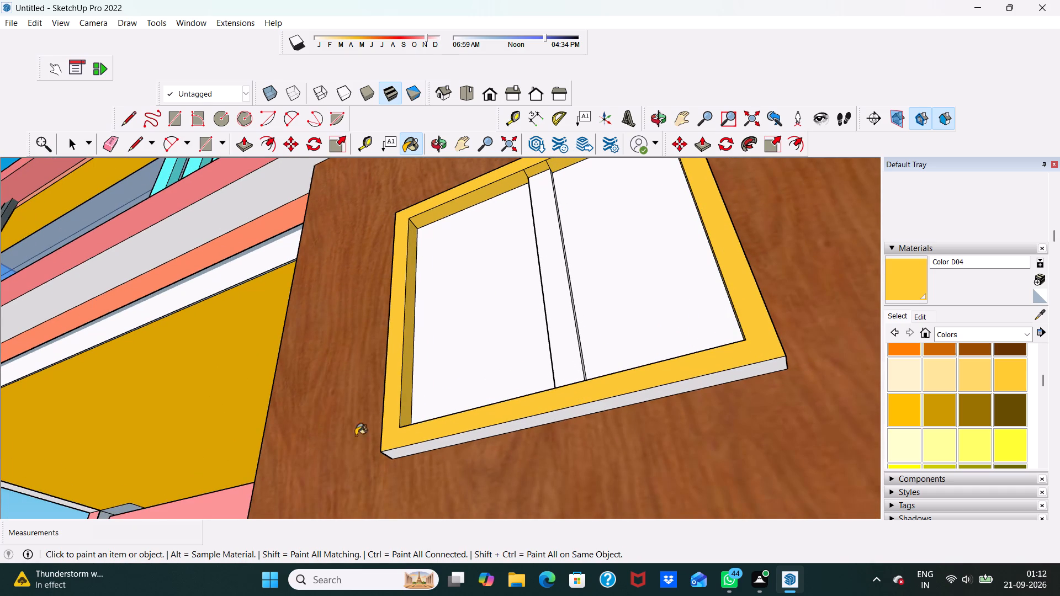
Paint the lower window frame's outer bottom, left, top and right edge faces Color D04.
left_click(412, 448)
middle_click_drag(412, 398, 674, 402)
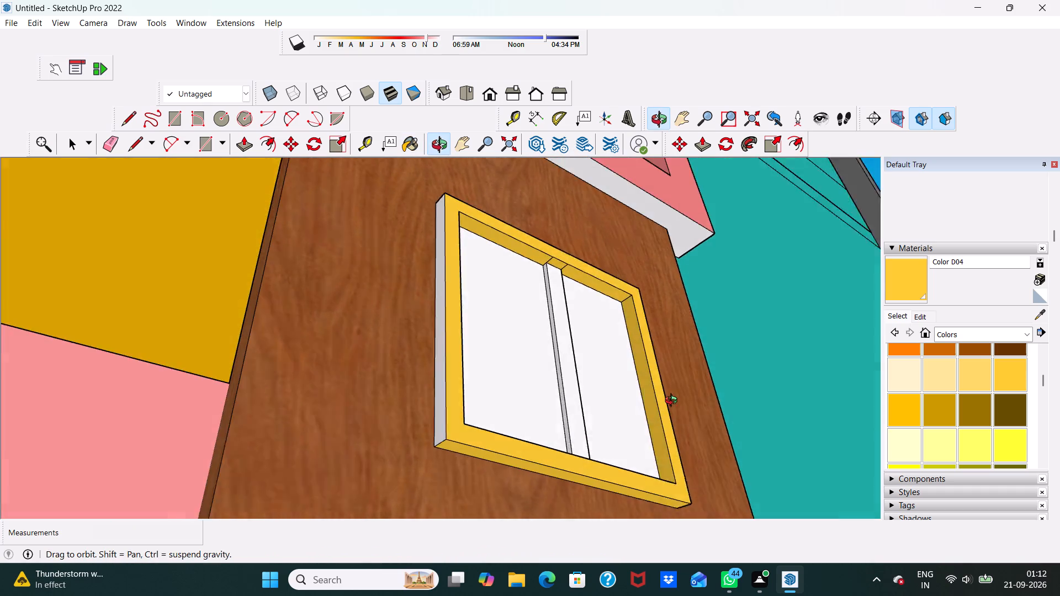
middle_click_drag(674, 402, 687, 406)
scroll(473, 350, "up", 2)
left_click(435, 351)
scroll(433, 344, "down", 2)
middle_click_drag(433, 344, 125, 546)
scroll(385, 311, "up", 3)
middle_click_drag(433, 252, 381, 314)
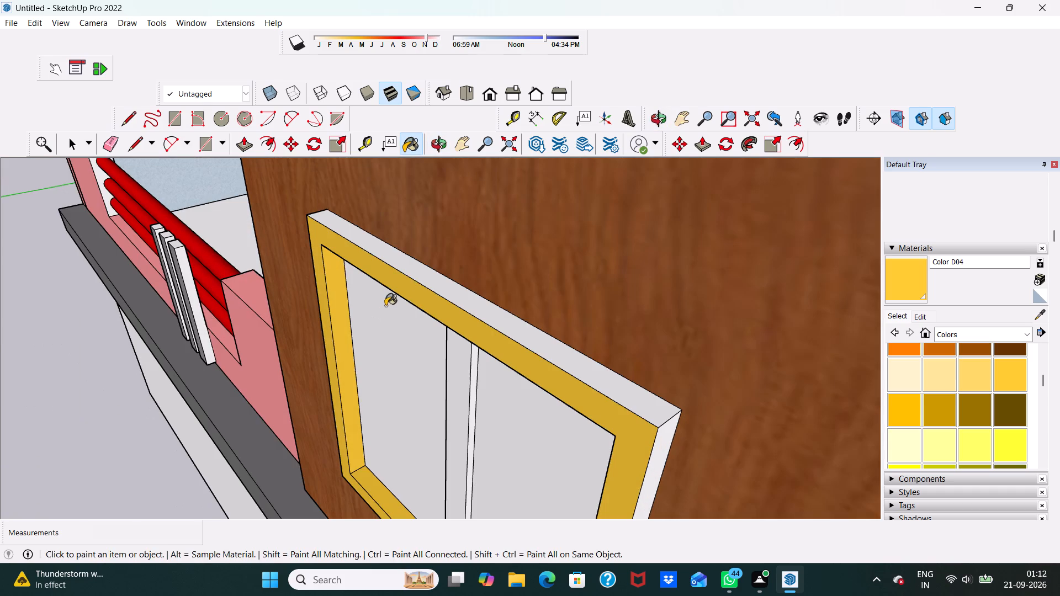
left_click(430, 273)
scroll(423, 279, "down", 4)
middle_click_drag(418, 300, 518, 209)
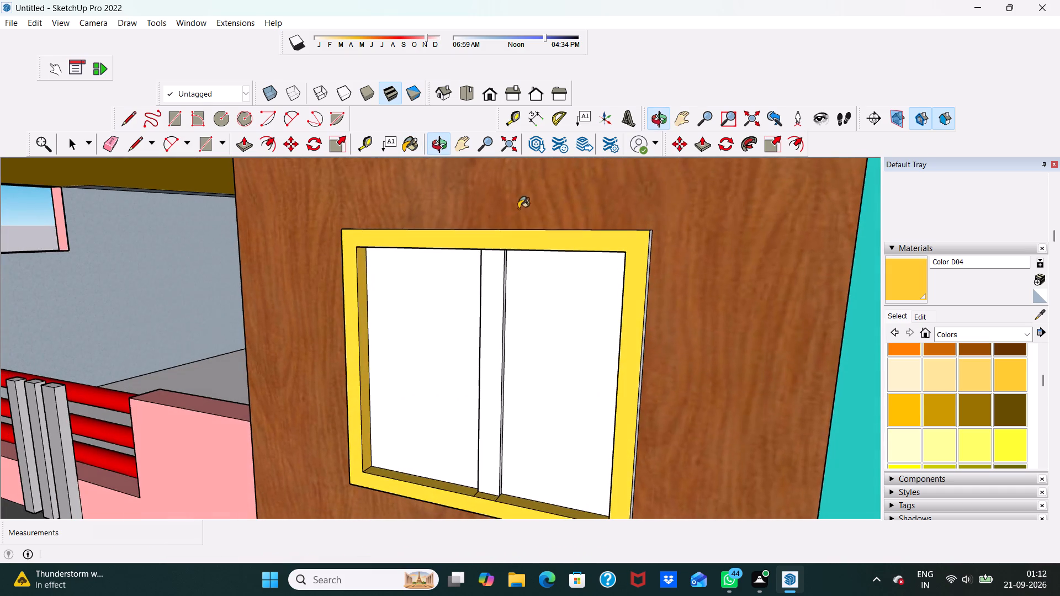
scroll(621, 313, "down", 1)
middle_click_drag(621, 313, 499, 292)
scroll(530, 311, "up", 3)
left_click(430, 339)
Paint the front face of the window frame on the upper wood-clad wall Color D04.
scroll(367, 343, "down", 3)
middle_click_drag(364, 342, 461, 335)
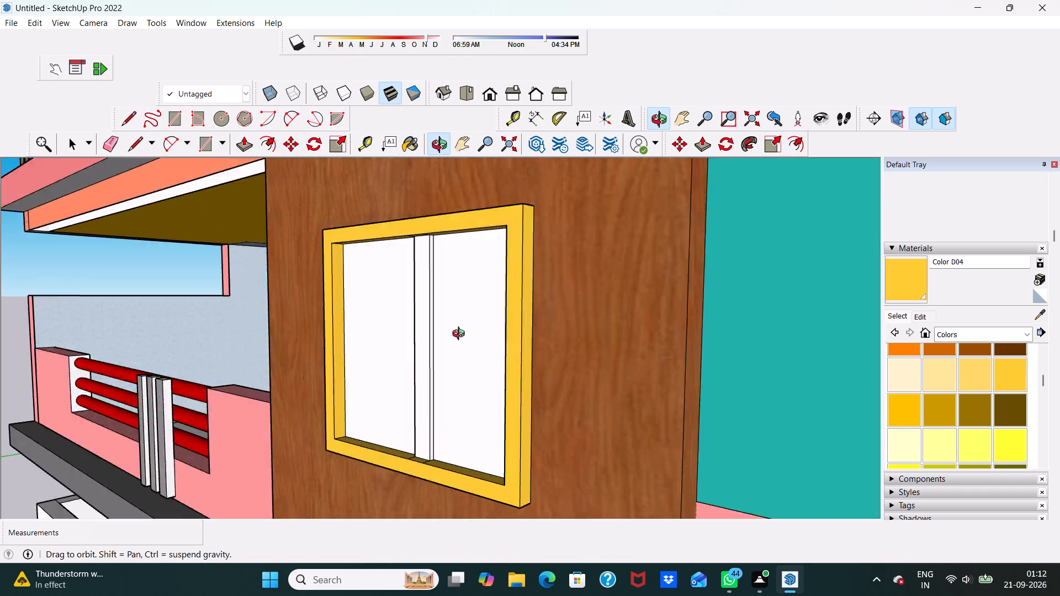
middle_click_drag(461, 335, 526, 338)
scroll(498, 321, "down", 17)
scroll(498, 207, "up", 2)
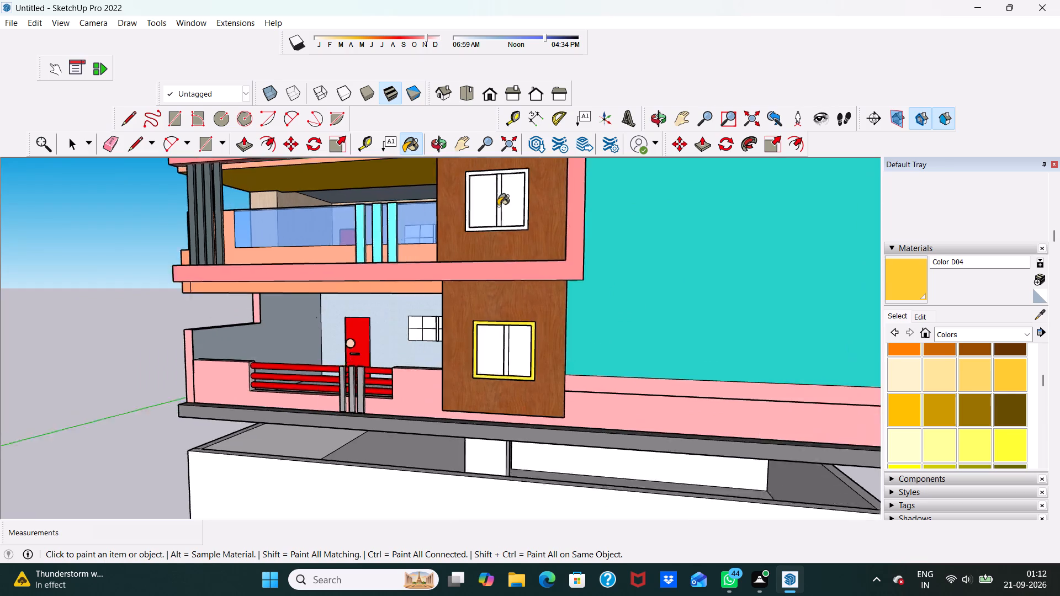
scroll(498, 206, "up", 3)
scroll(491, 237, "down", 4)
scroll(497, 193, "up", 15)
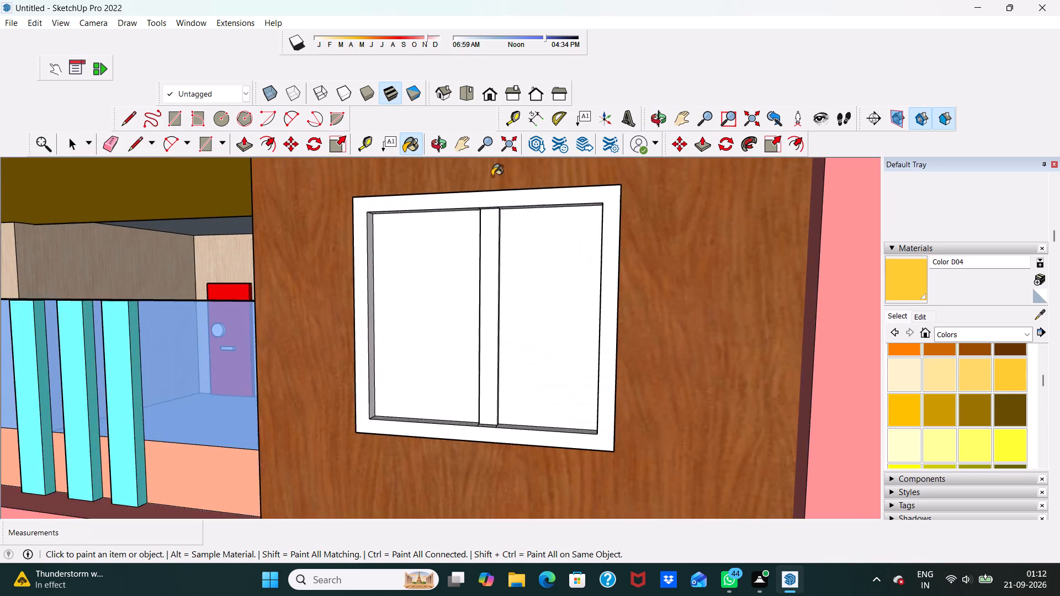
scroll(454, 178, "up", 3)
left_click(430, 209)
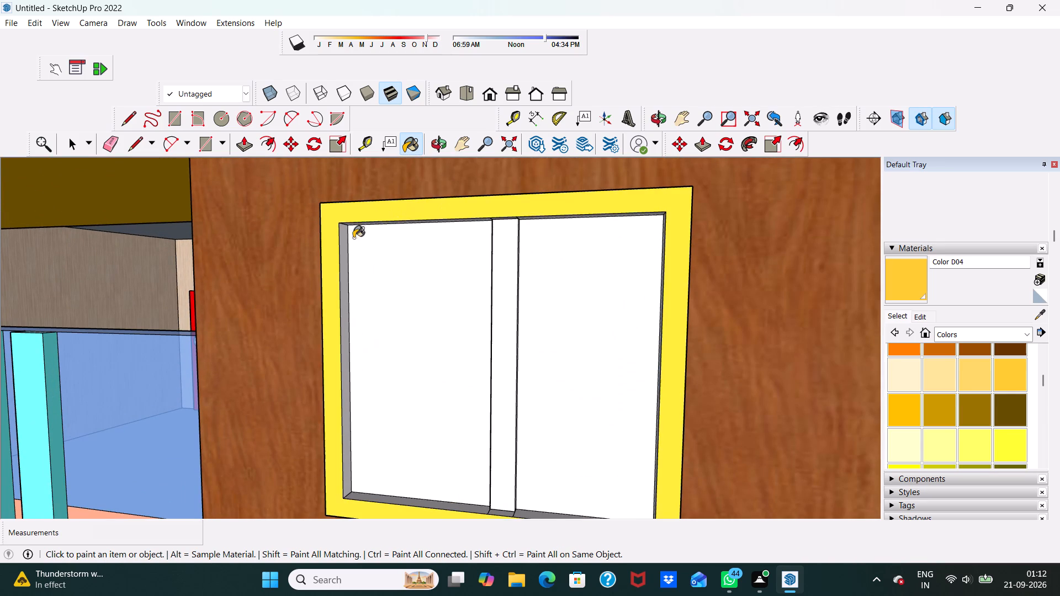
Paint the upper window frame's inner left side and its three inner top faces Color D04.
middle_click_drag(349, 278, 252, 272)
scroll(300, 279, "up", 4)
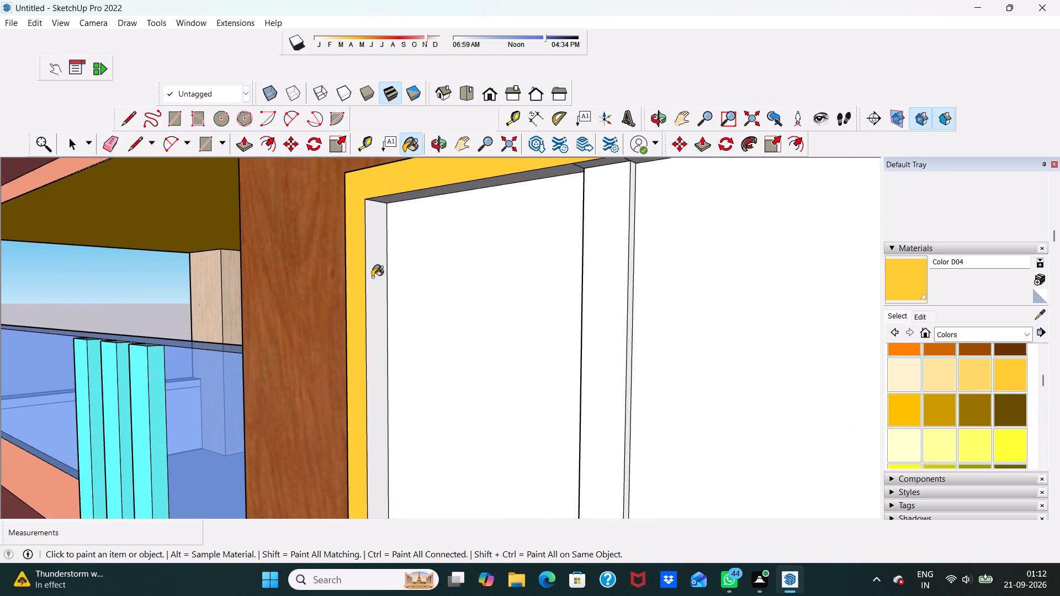
left_click(371, 279)
scroll(371, 279, "down", 3)
middle_click_drag(385, 275, 585, 235)
scroll(731, 214, "up", 2)
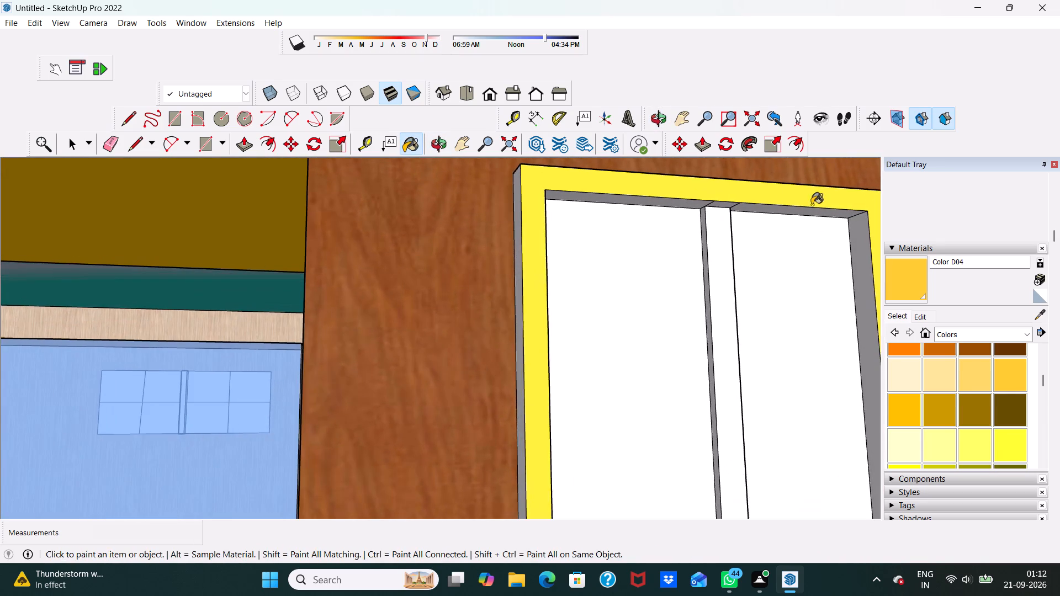
scroll(793, 218, "up", 3)
left_click(788, 209)
scroll(578, 226, "up", 4)
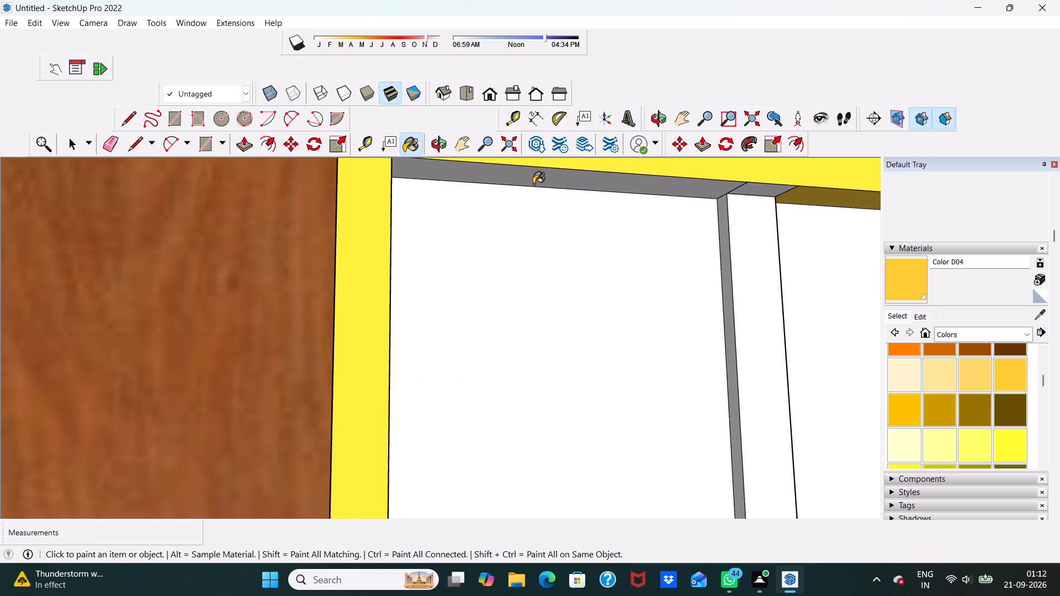
middle_click_drag(533, 184, 516, 138)
left_click(520, 167)
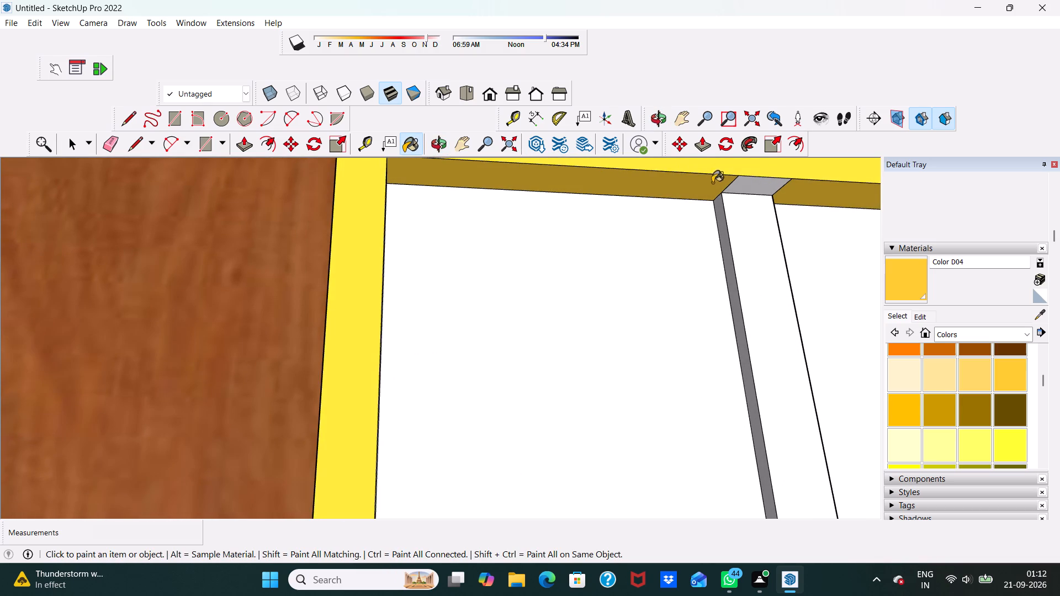
left_click(749, 187)
Paint the upper window frame's inner right side and its three inner bottom faces Color D04.
scroll(727, 190, "down", 4)
scroll(496, 194, "down", 9)
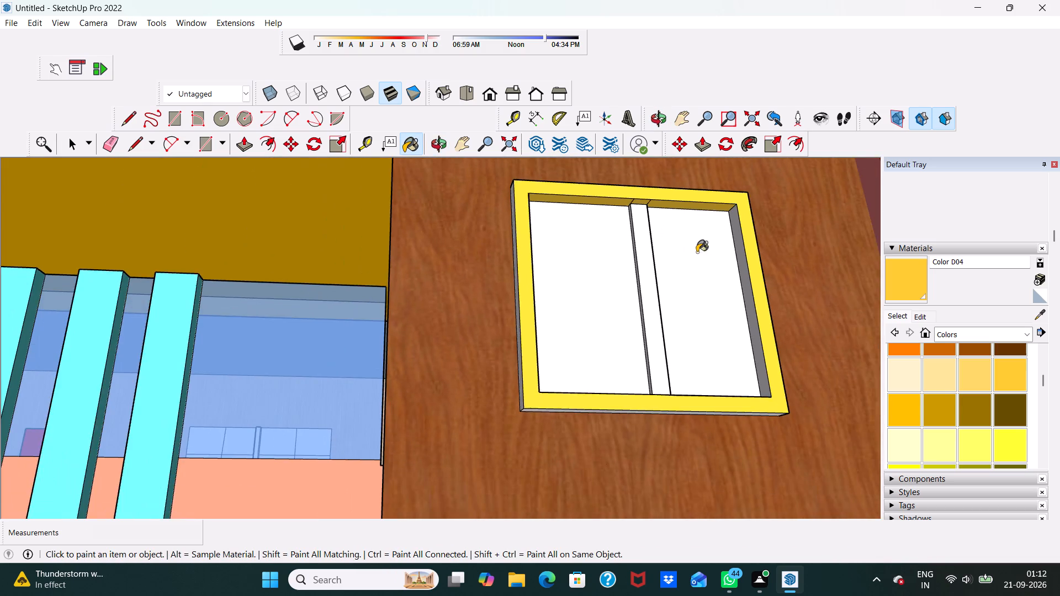
middle_click_drag(697, 252, 768, 264)
scroll(717, 279, "up", 4)
left_click(682, 285)
scroll(627, 229, "down", 5)
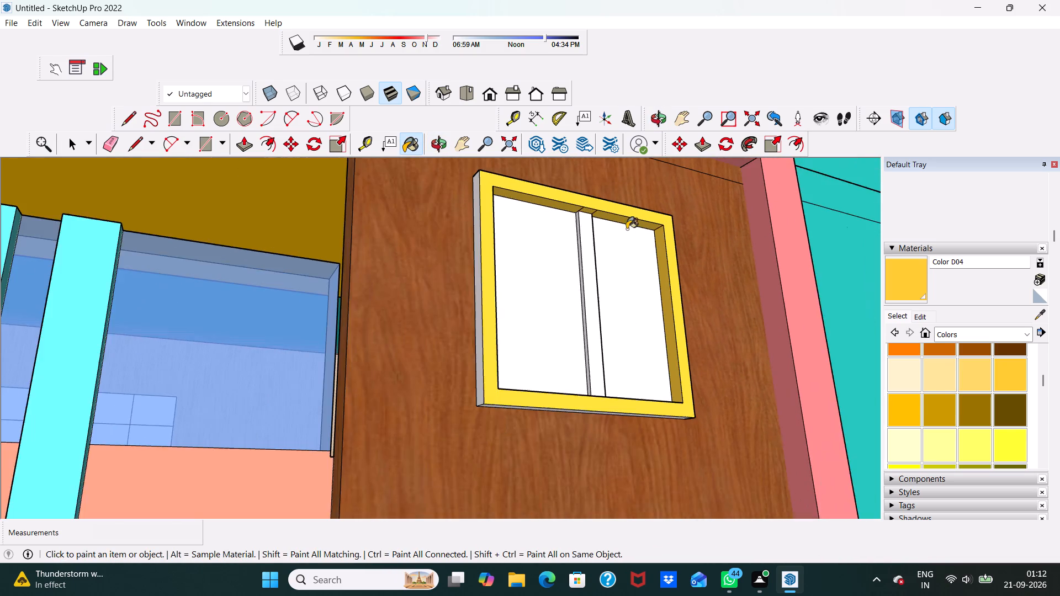
middle_click_drag(592, 204, 500, 413)
scroll(506, 414, "up", 5)
left_click(503, 463)
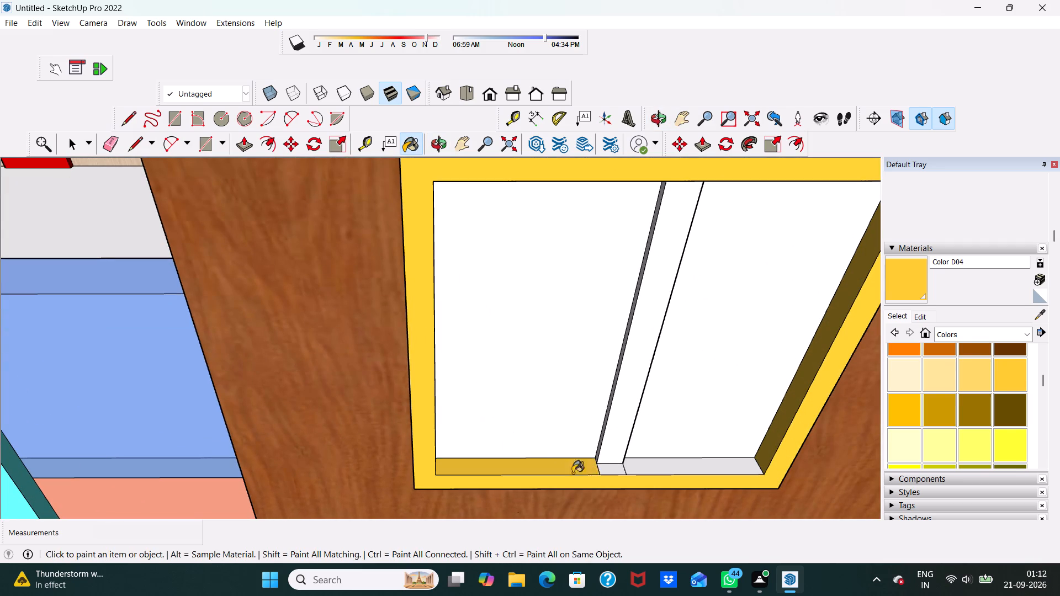
left_click(609, 470)
left_click(660, 463)
Paint the outer left edge face of the upper window frame Color D04, keeping the wood wall's texture.
middle_click_drag(660, 456, 385, 392)
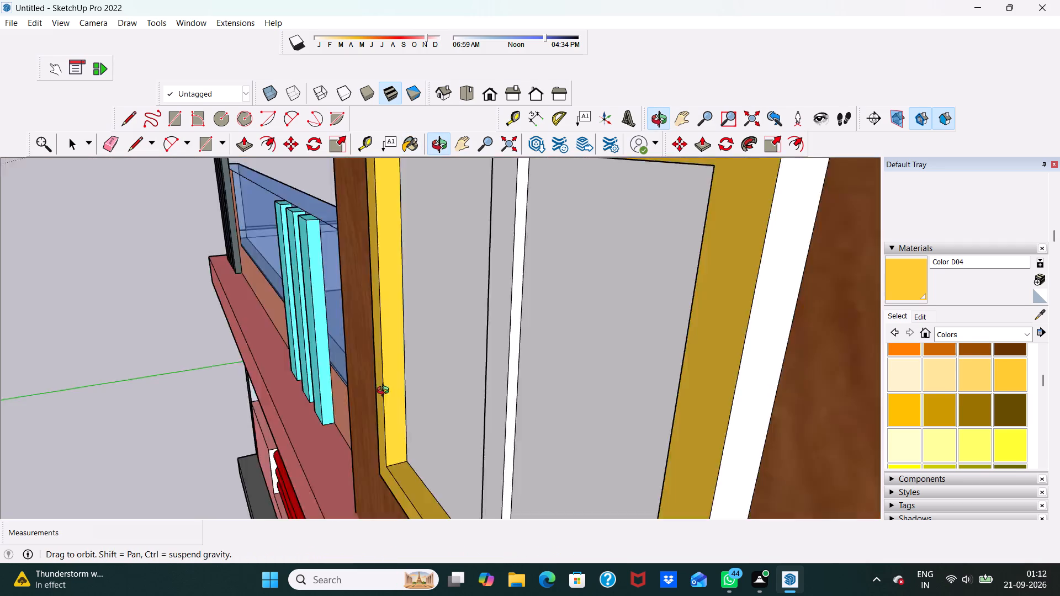
middle_click_drag(385, 392, 361, 383)
scroll(384, 333, "up", 1)
scroll(390, 323, "down", 4)
middle_click_drag(447, 334, 691, 297)
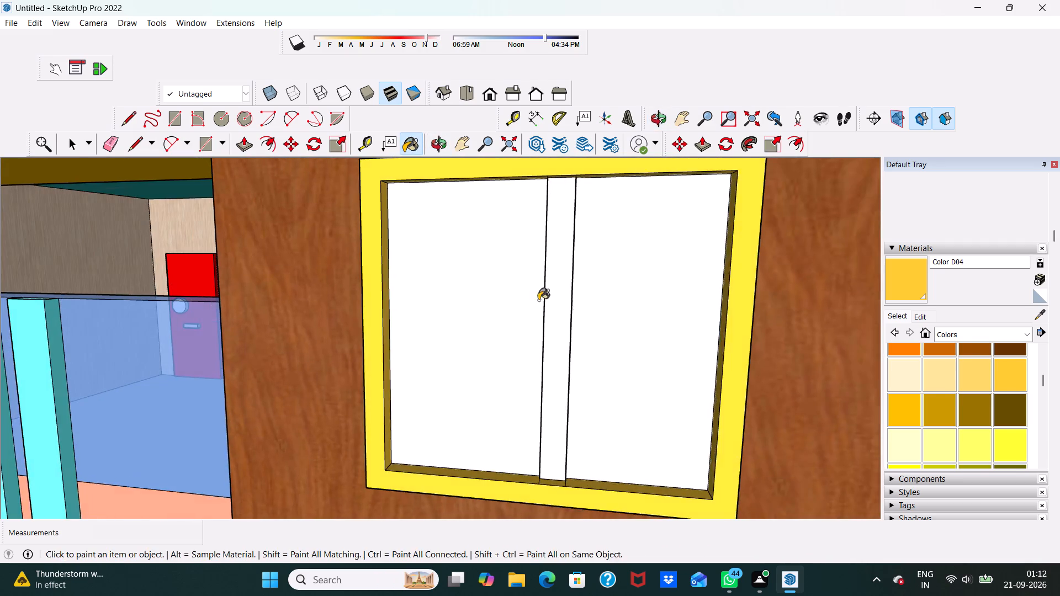
scroll(511, 295, "down", 5)
middle_click_drag(511, 307, 697, 301)
scroll(474, 301, "up", 4)
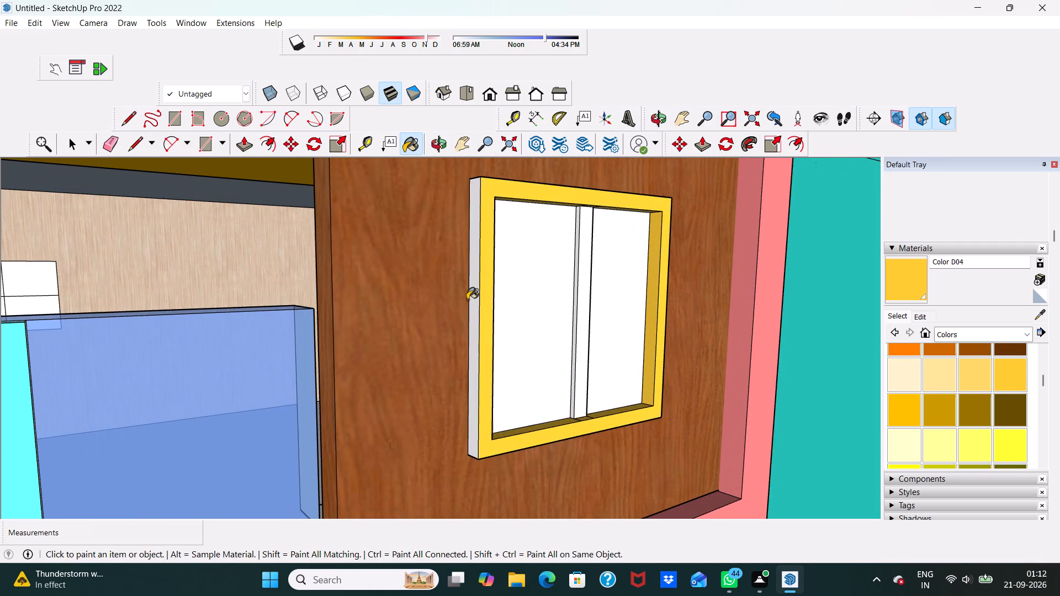
left_click(467, 300)
key("ctrl+z")
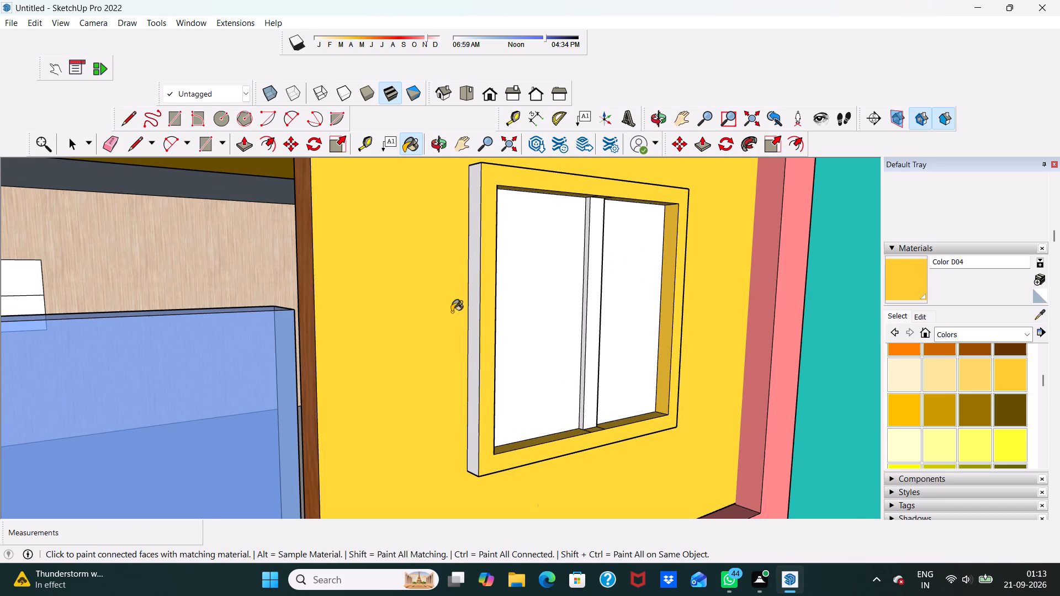
scroll(459, 310, "up", 4)
left_click(481, 306)
Paint the outer top and outer right edge faces of the upper window frame Color D04.
scroll(481, 306, "down", 5)
middle_click_drag(481, 306, 289, 461)
scroll(428, 321, "up", 4)
left_click(443, 304)
scroll(443, 302, "down", 5)
middle_click_drag(443, 302, 441, 302)
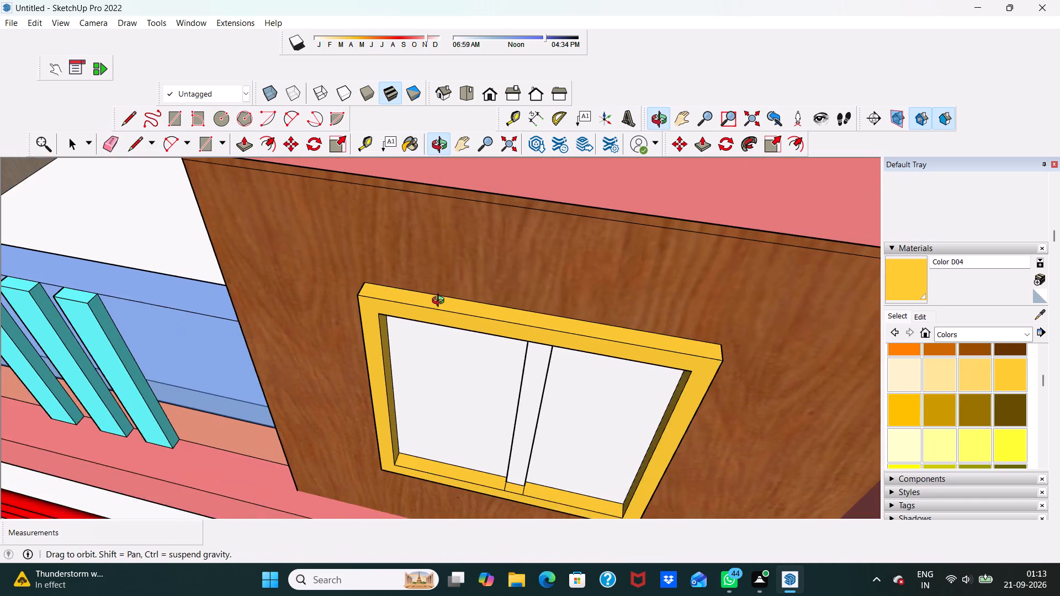
middle_click_drag(441, 302, 285, 252)
scroll(285, 253, "up", 1)
left_click(579, 411)
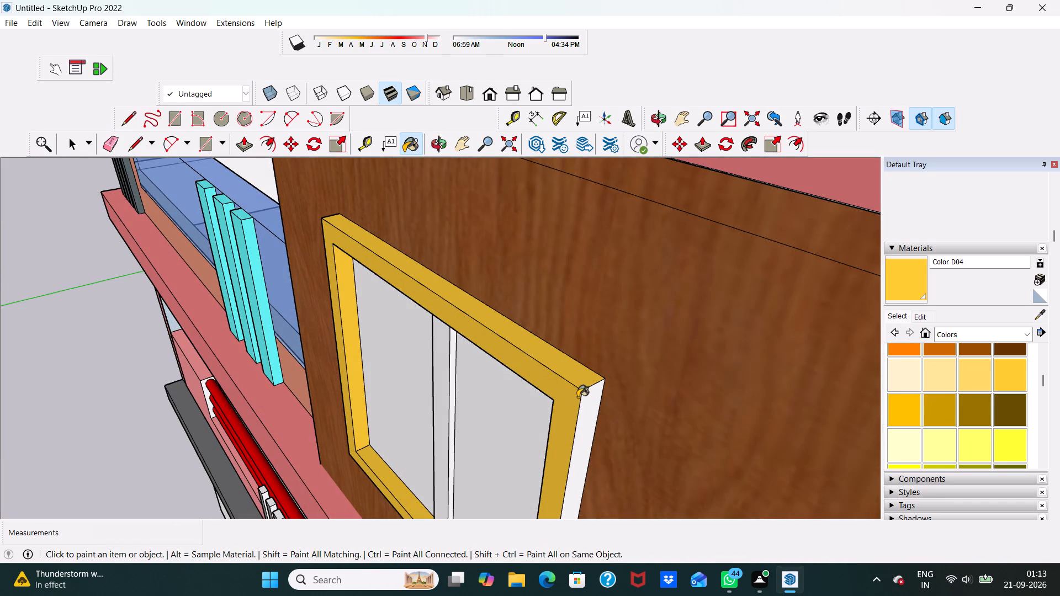
left_click(587, 406)
Paint the outer bottom edge face of the upper window frame Color D04.
scroll(468, 307, "down", 9)
middle_click_drag(450, 325, 547, 145)
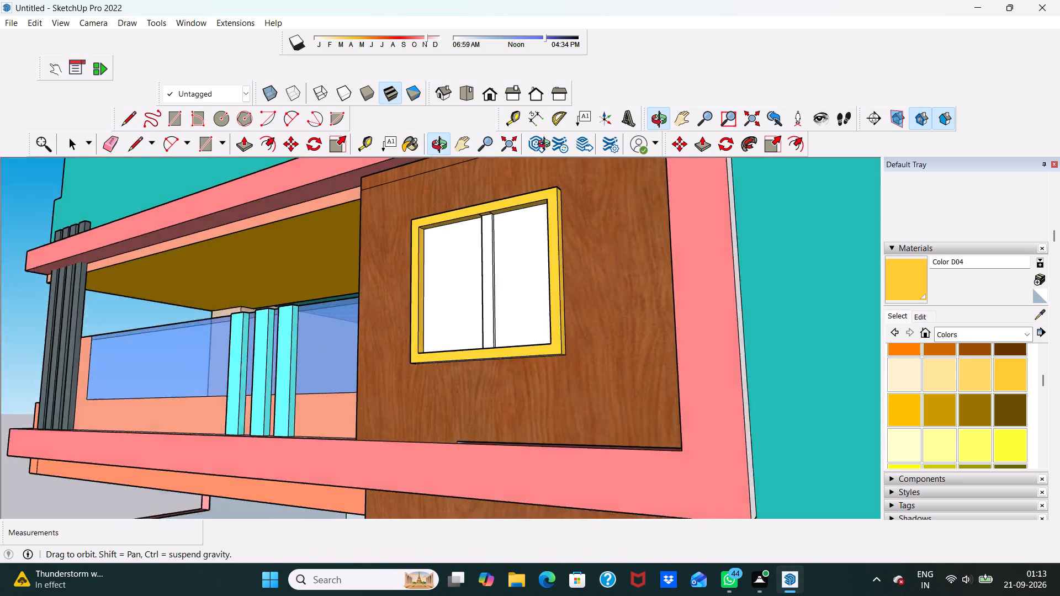
middle_click_drag(547, 145, 572, 124)
scroll(438, 358, "up", 6)
middle_click_drag(437, 350, 490, 253)
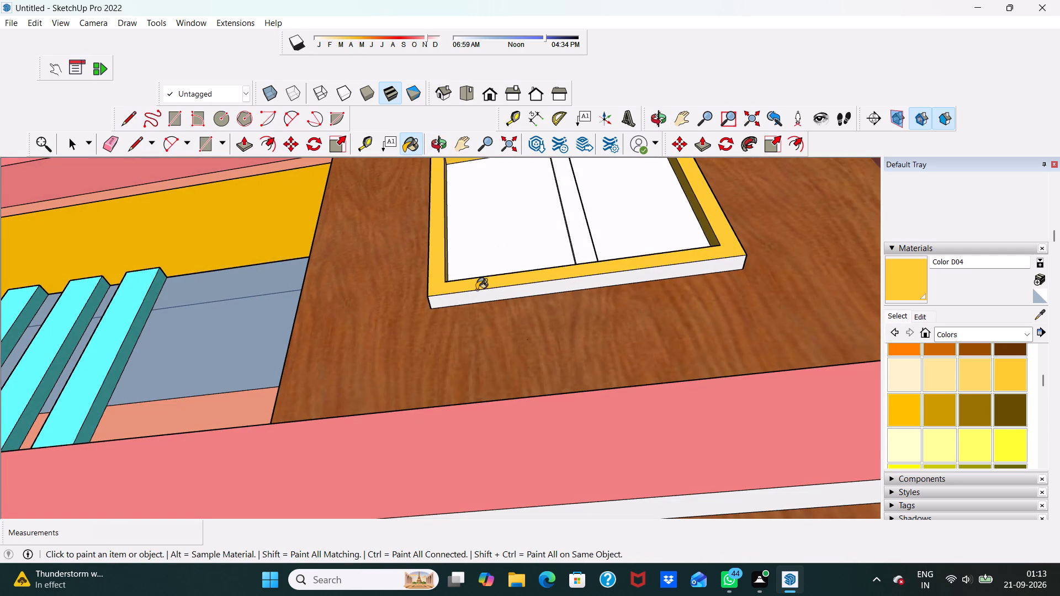
left_click(476, 294)
scroll(476, 278, "down", 4)
middle_click_drag(476, 278, 428, 400)
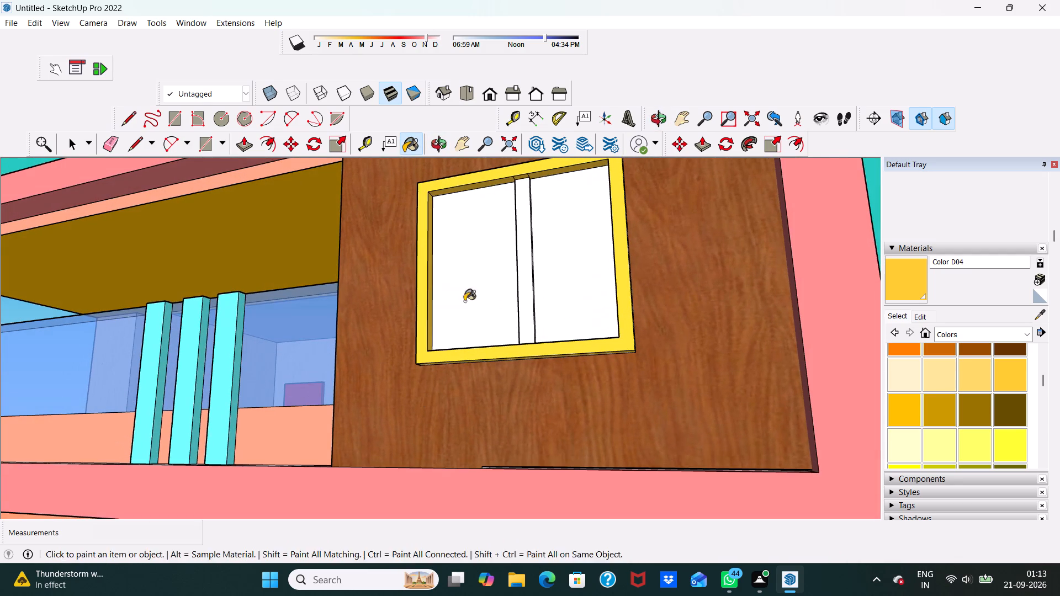
Paint the front and right side faces of the upper window's central mullion Color D06.
key("space")
scroll(758, 298, "down", 1)
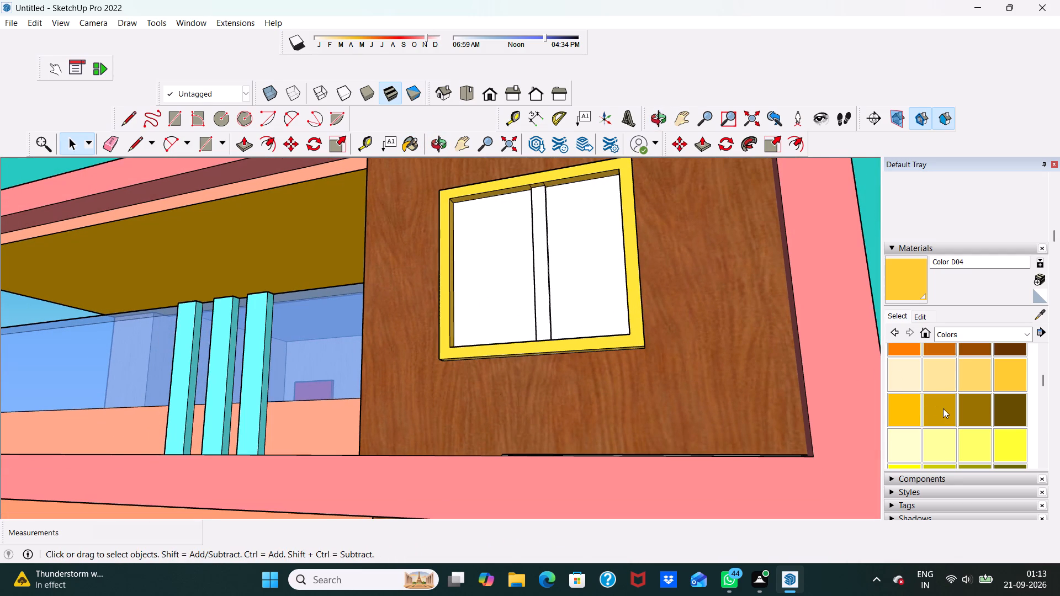
left_click(943, 408)
scroll(519, 160, "up", 5)
left_click(542, 240)
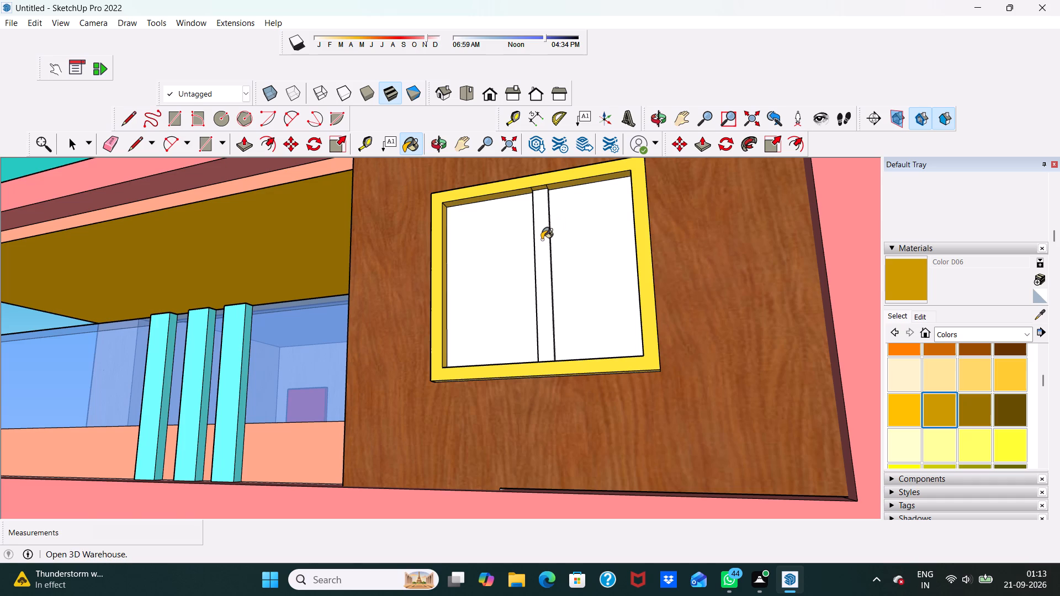
scroll(550, 236, "up", 2)
scroll(550, 236, "down", 1)
middle_click_drag(550, 235, 405, 247)
scroll(405, 248, "up", 3)
scroll(473, 241, "up", 3)
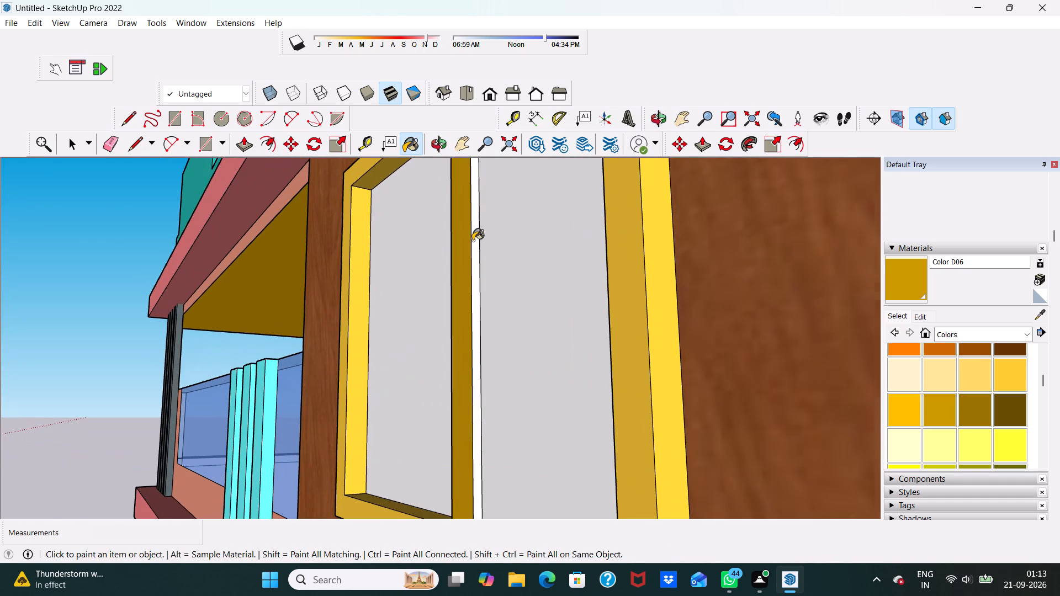
left_click(473, 243)
Paint the left side face of the upper window's central mullion Color D06.
middle_click_drag(426, 246, 687, 269)
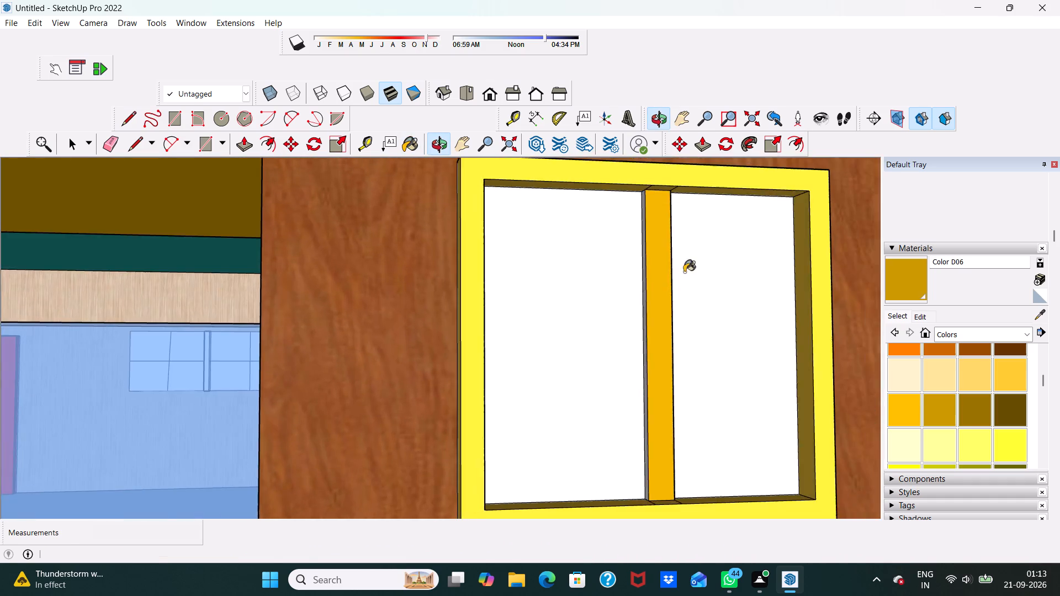
scroll(638, 286, "up", 4)
middle_click_drag(637, 284, 706, 283)
scroll(648, 290, "up", 2)
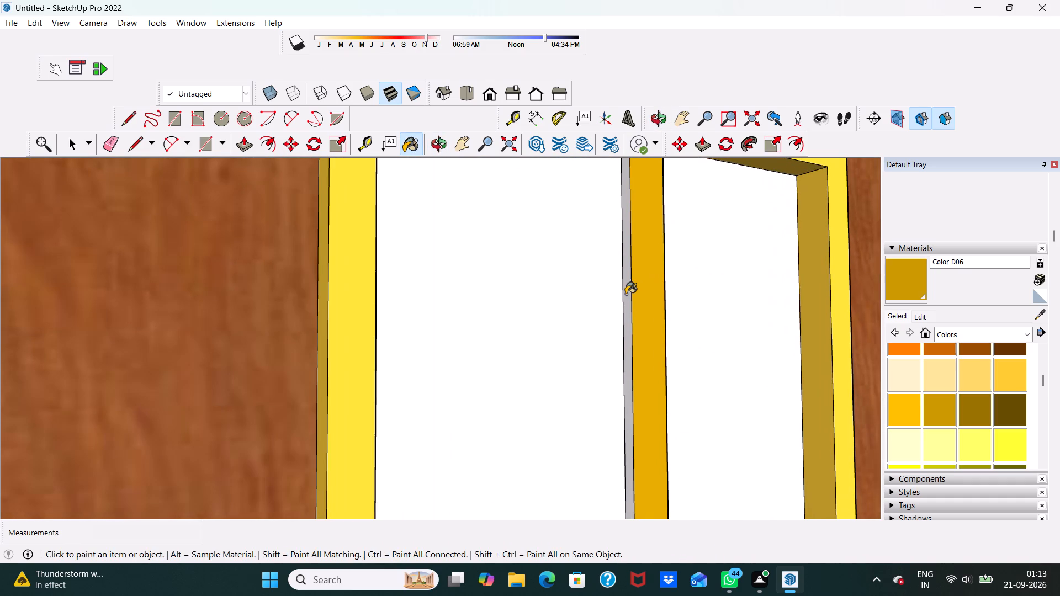
left_click(626, 294)
scroll(629, 282, "down", 9)
middle_click_drag(608, 264, 532, 365)
scroll(555, 307, "down", 9)
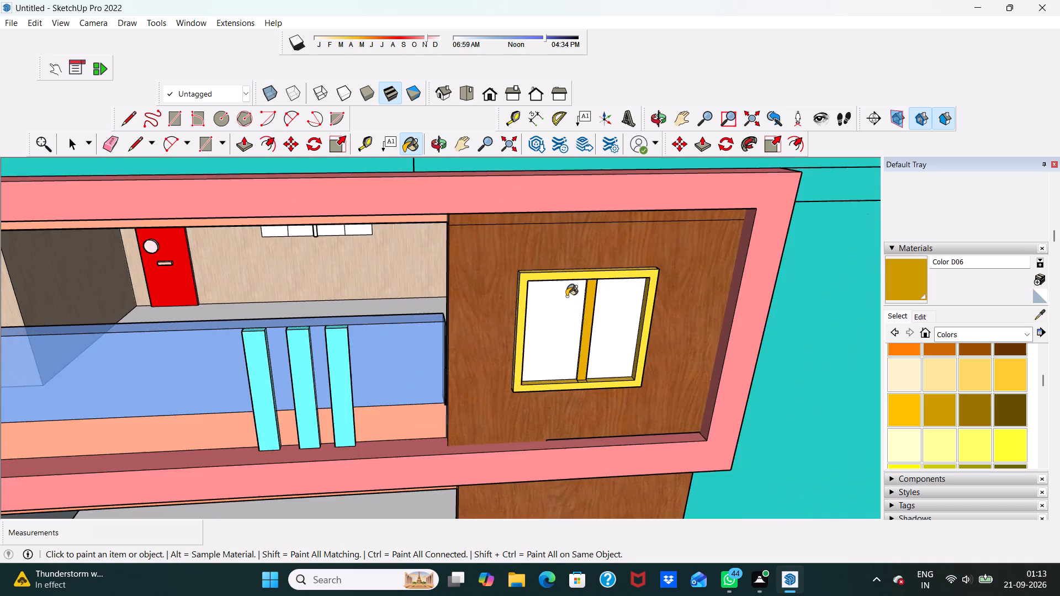
Paint the front and right side faces of the lower wood wall window's central mullion Color D06.
scroll(566, 296, "down", 7)
middle_click_drag(587, 430, 498, 272)
scroll(479, 281, "down", 5)
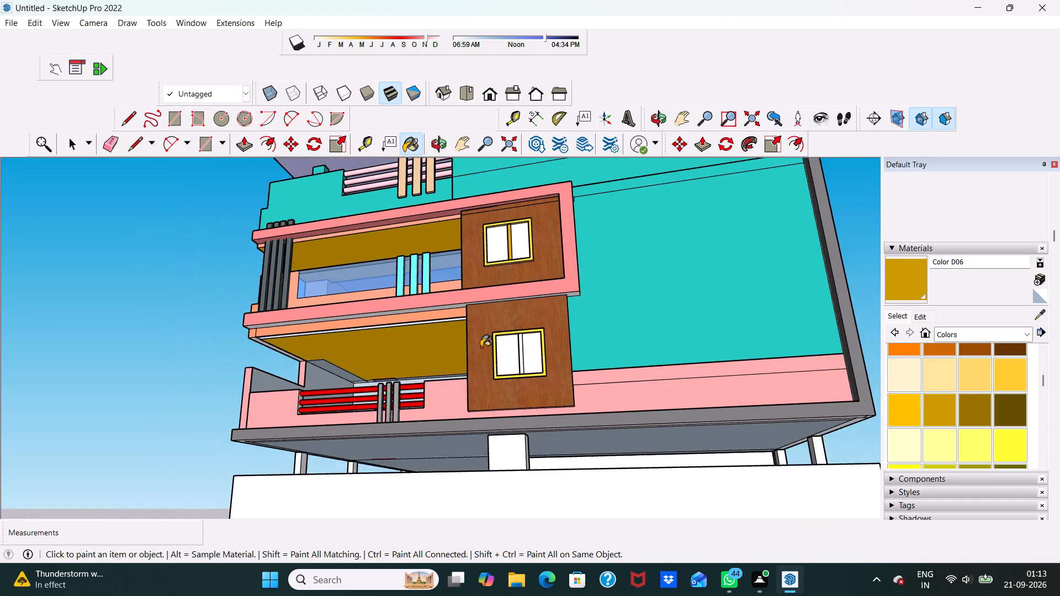
middle_click_drag(481, 347, 524, 364)
scroll(535, 363, "up", 9)
left_click(530, 357)
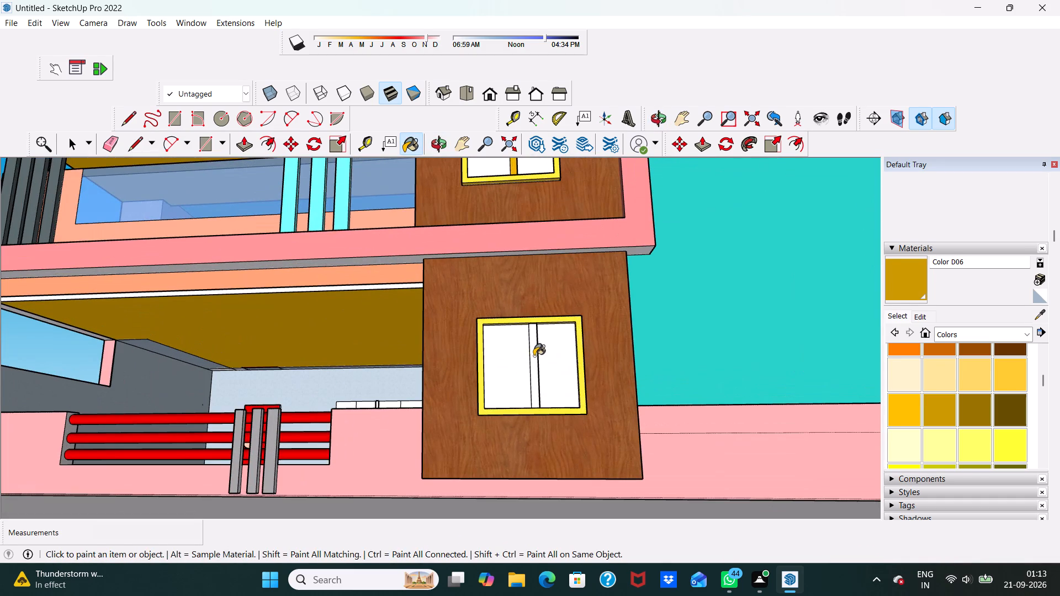
scroll(534, 356, "up", 1)
middle_click(534, 356)
scroll(534, 356, "up", 7)
left_click(538, 355)
middle_click_drag(539, 354, 483, 344)
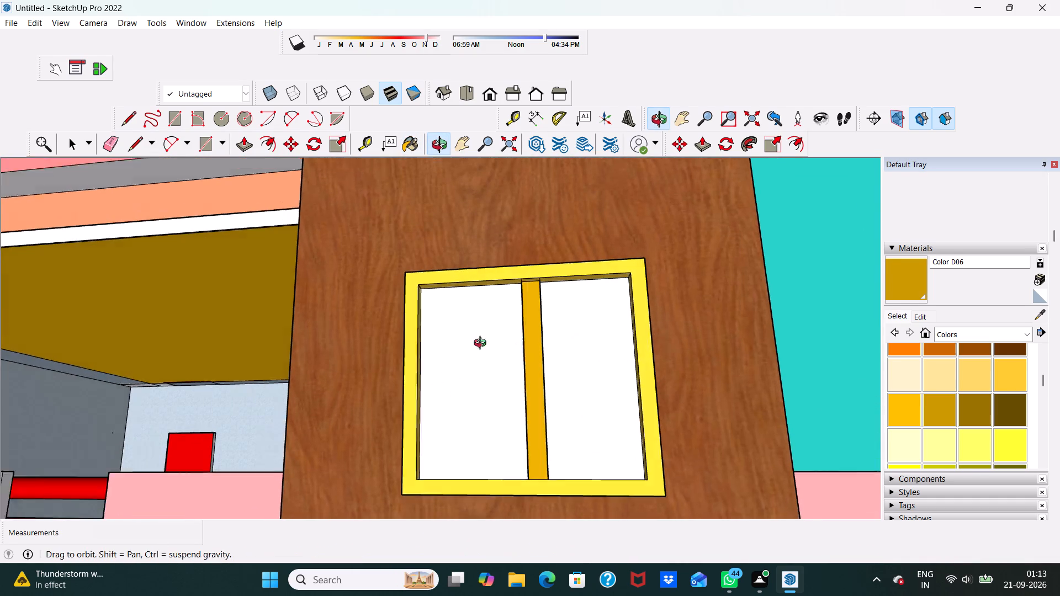
middle_click_drag(483, 344, 321, 374)
scroll(435, 347, "up", 4)
left_click(521, 329)
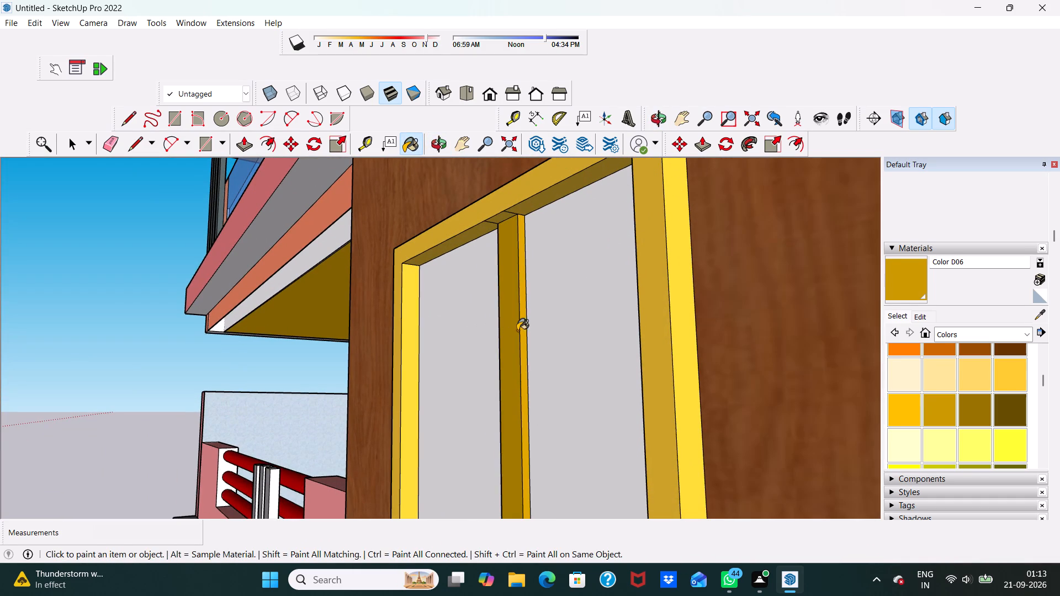
Paint the left side face of the lower window's central mullion Color D06.
middle_click_drag(517, 331, 706, 329)
middle_click_drag(576, 357, 689, 324)
scroll(550, 348, "up", 4)
middle_click_drag(564, 341, 653, 338)
scroll(601, 350, "up", 2)
left_click(558, 353)
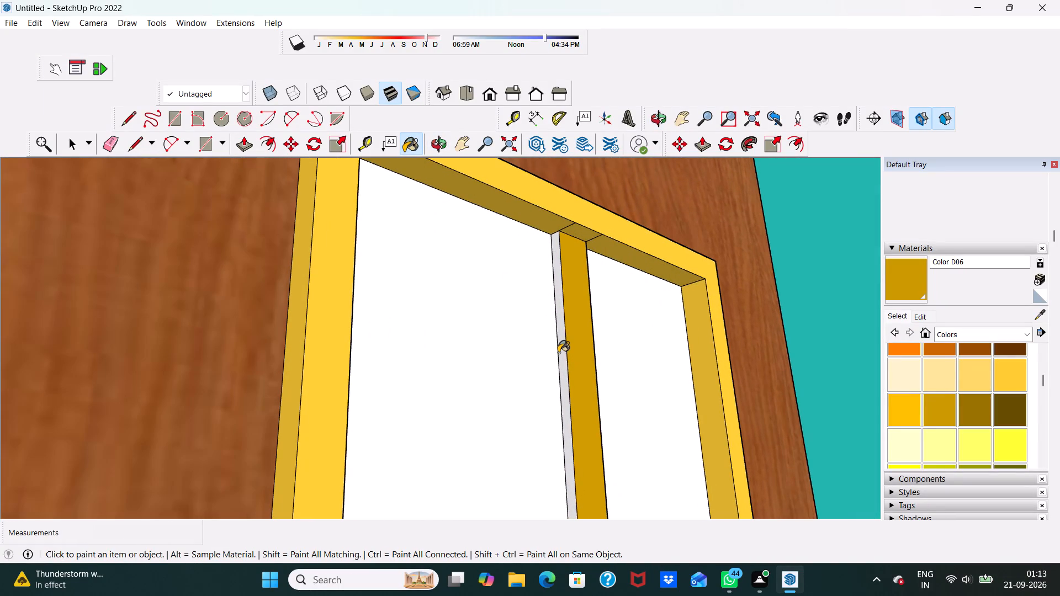
left_click(563, 355)
scroll(544, 345, "down", 3)
key("space")
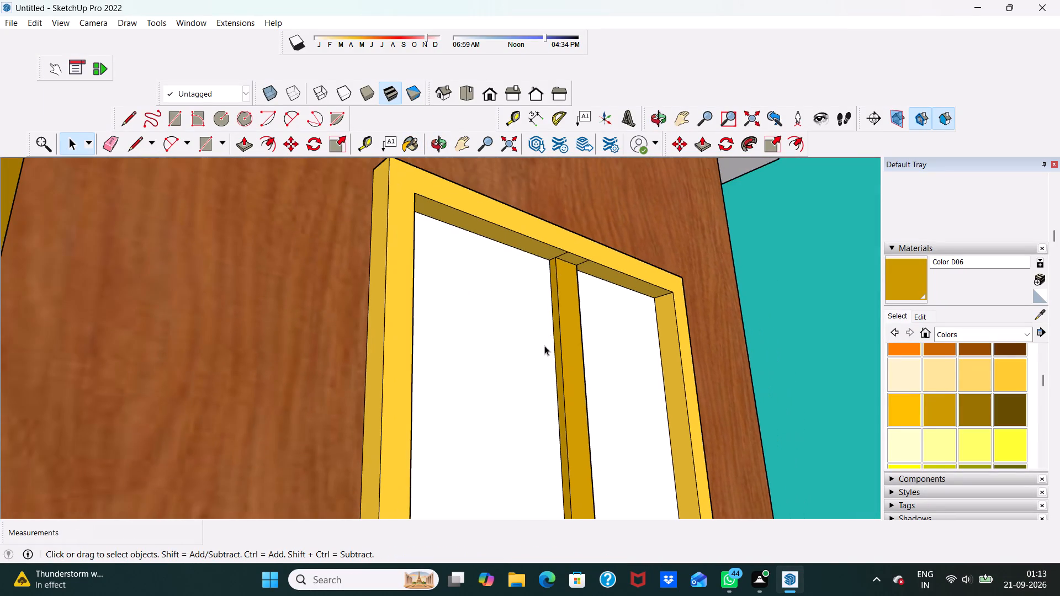
Examine the whole front facade from several angles for parts that still need a material.
scroll(508, 333, "down", 3)
scroll(454, 278, "down", 10)
scroll(504, 113, "down", 8)
middle_click_drag(521, 200, 404, 321)
scroll(408, 285, "down", 5)
middle_click_drag(408, 285, 515, 129)
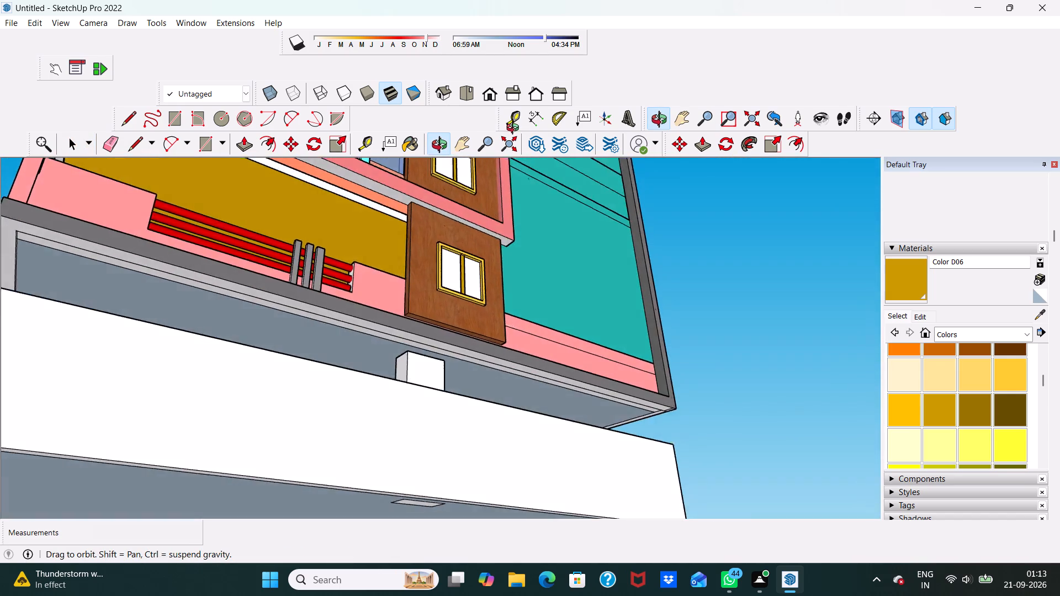
middle_click_drag(515, 129, 372, 272)
scroll(397, 256, "down", 7)
middle_click_drag(431, 261, 412, 308)
scroll(412, 308, "down", 7)
middle_click_drag(423, 185, 436, 141)
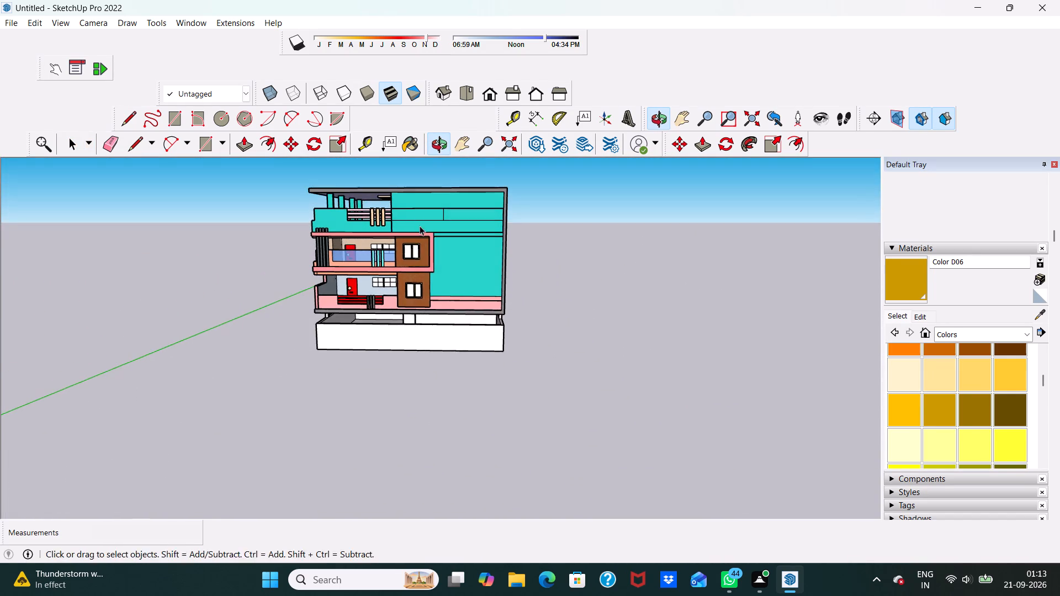
middle_click_drag(420, 226, 481, 209)
scroll(481, 209, "up", 4)
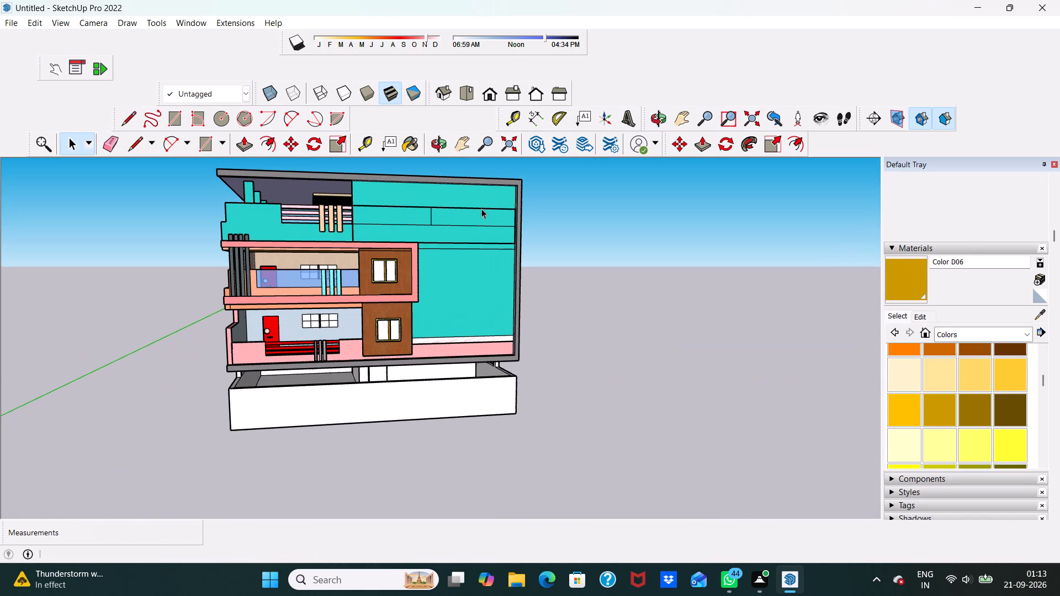
scroll(197, 0, "down", 6)
scroll(161, 182, "down", 2)
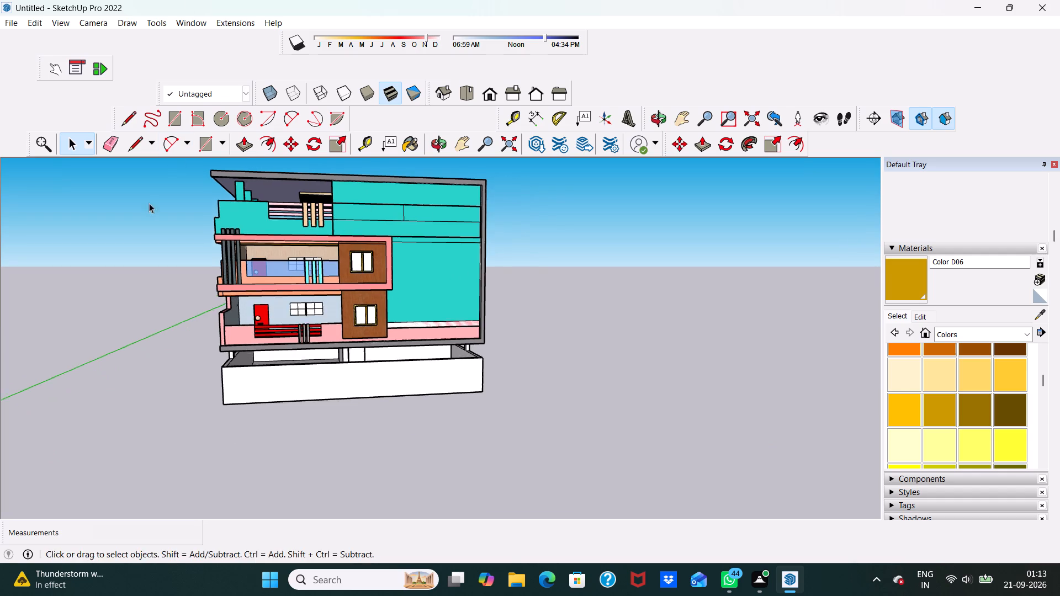
scroll(149, 203, "down", 1)
middle_click_drag(308, 213, 242, 248)
middle_click_drag(263, 225, 291, 194)
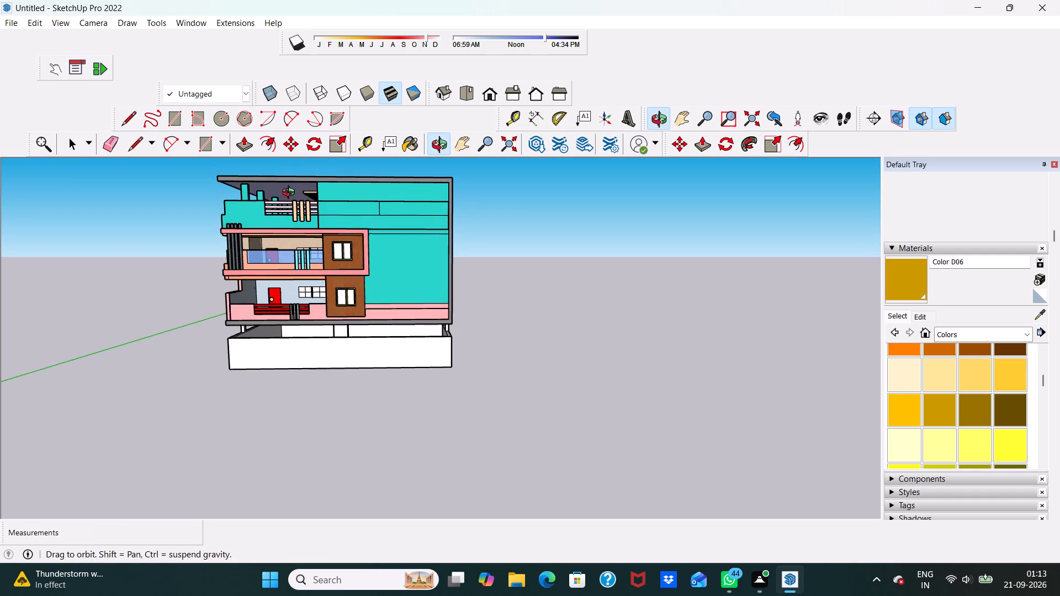
middle_click_drag(291, 194, 293, 193)
scroll(361, 141, "up", 1)
scroll(256, 206, "up", 2)
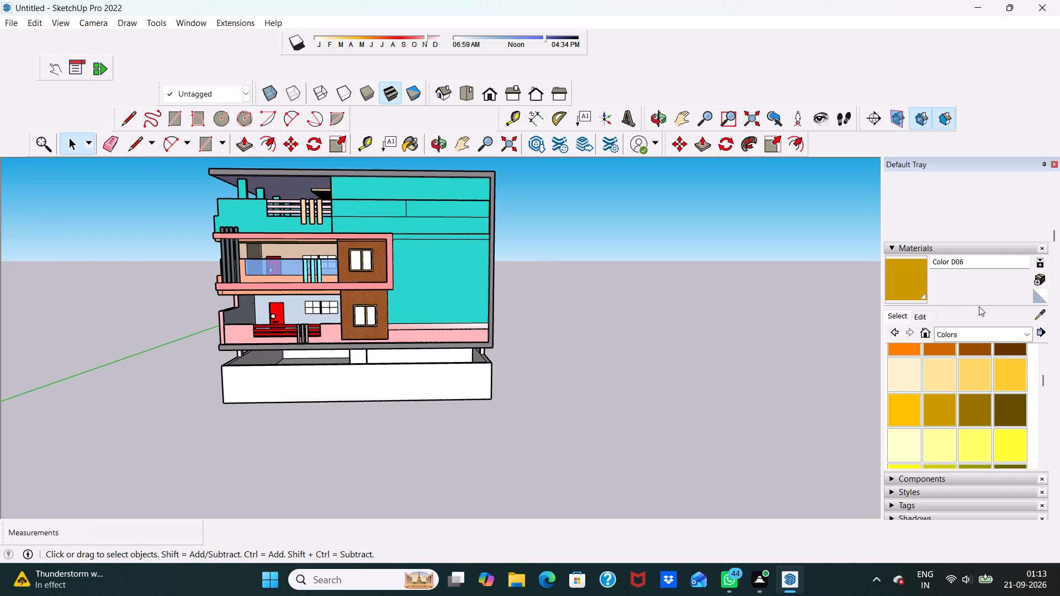
Switch the material library to the Glass and Mirrors collection.
left_click(1025, 333)
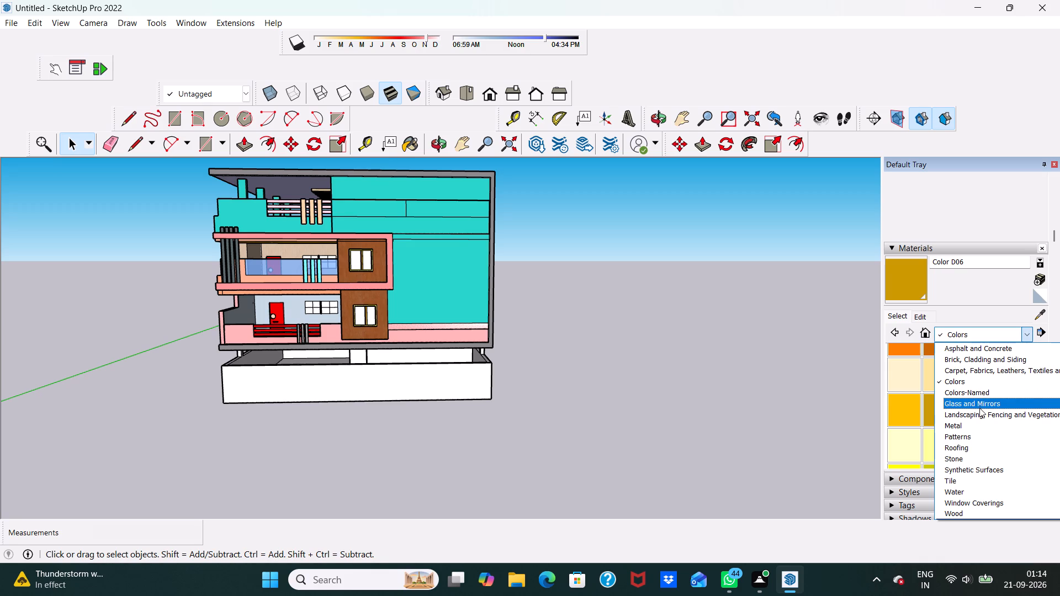
left_click(981, 407)
left_click_drag(938, 361, 929, 361)
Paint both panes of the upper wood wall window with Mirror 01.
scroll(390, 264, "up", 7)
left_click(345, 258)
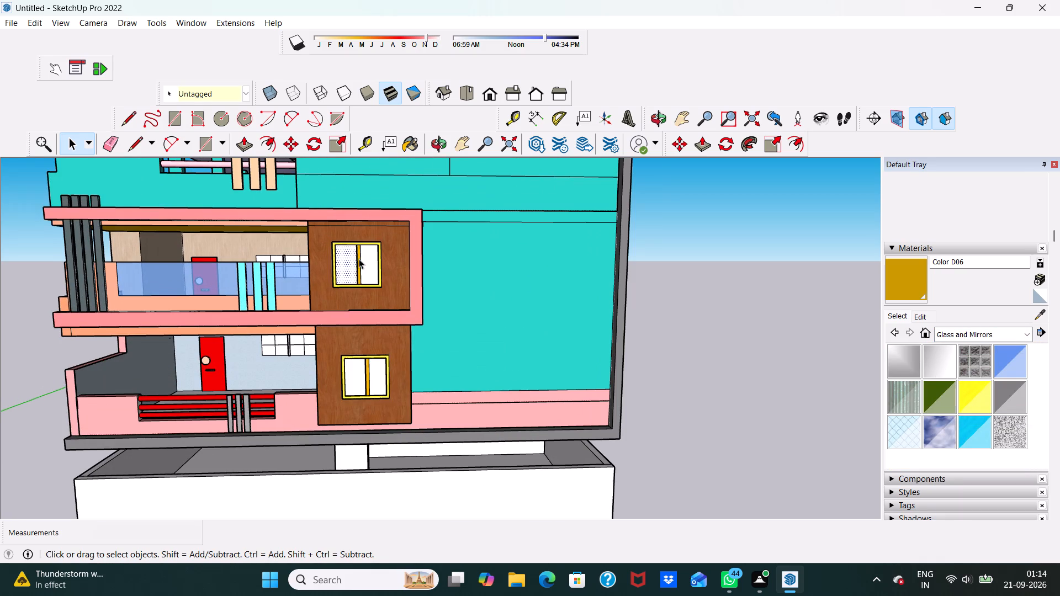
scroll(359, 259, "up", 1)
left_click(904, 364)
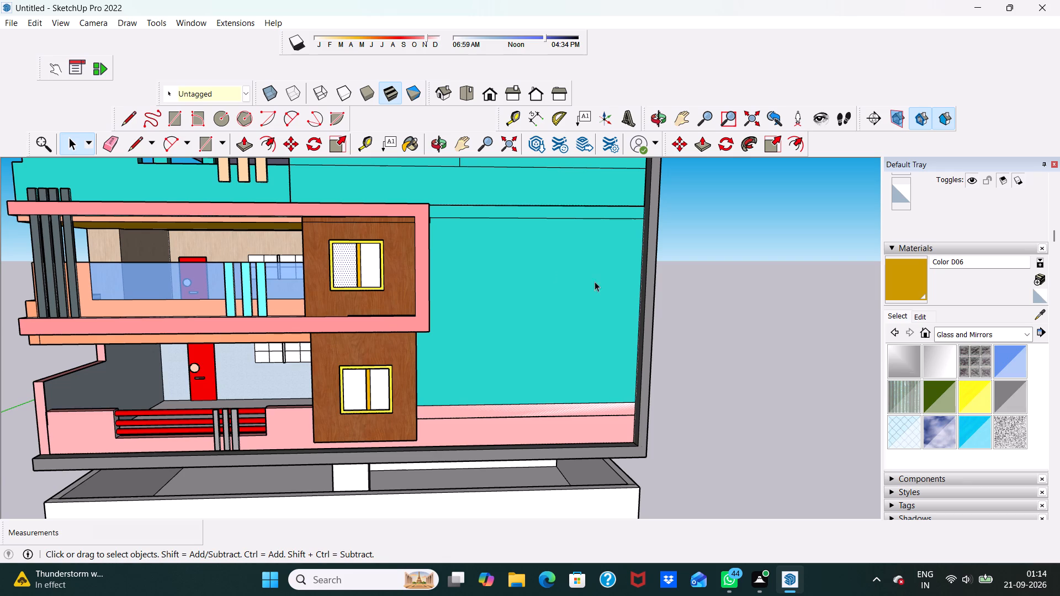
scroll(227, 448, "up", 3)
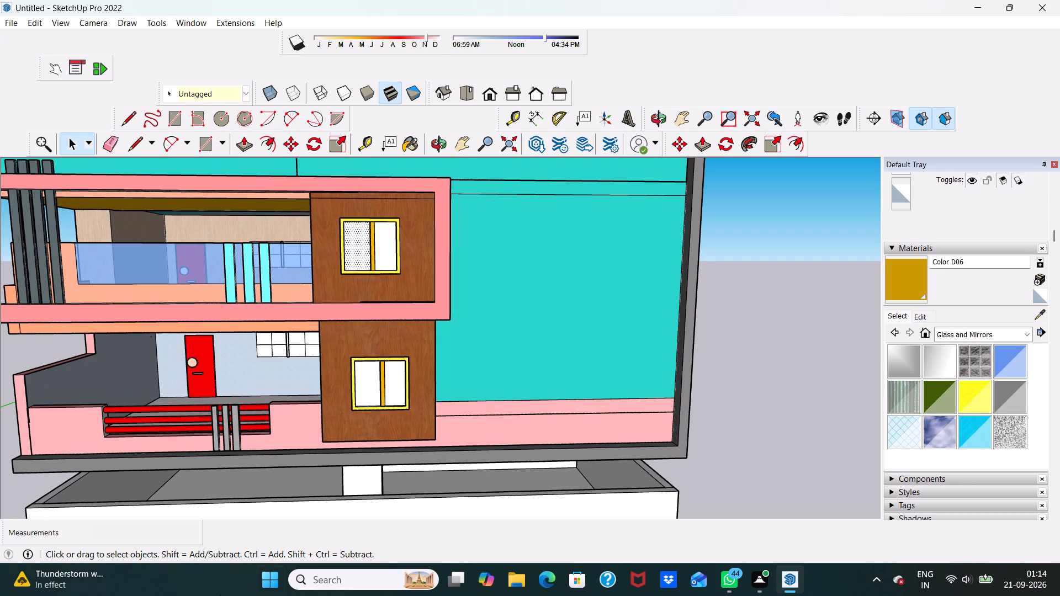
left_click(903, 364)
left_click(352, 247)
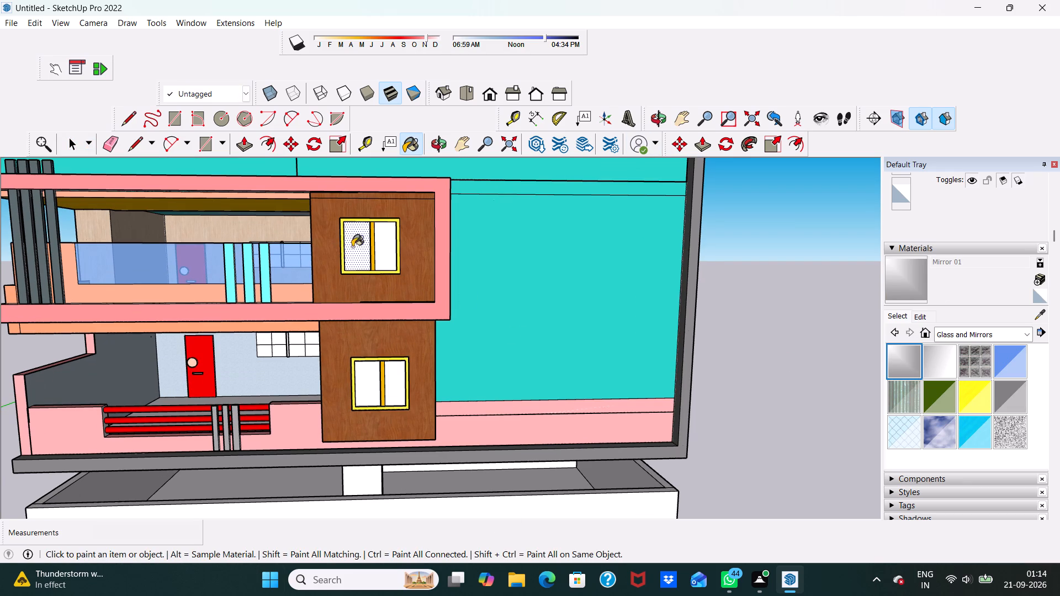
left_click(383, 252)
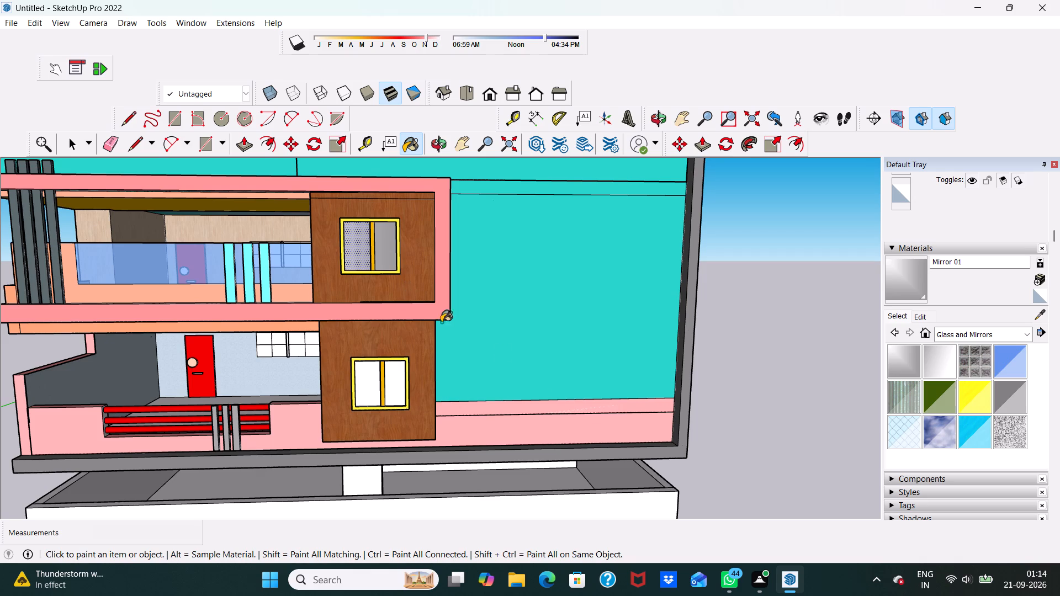
Paint both panes of the upper and lower wood wall windows with Translucent Glass Sky Reflection.
left_click(934, 439)
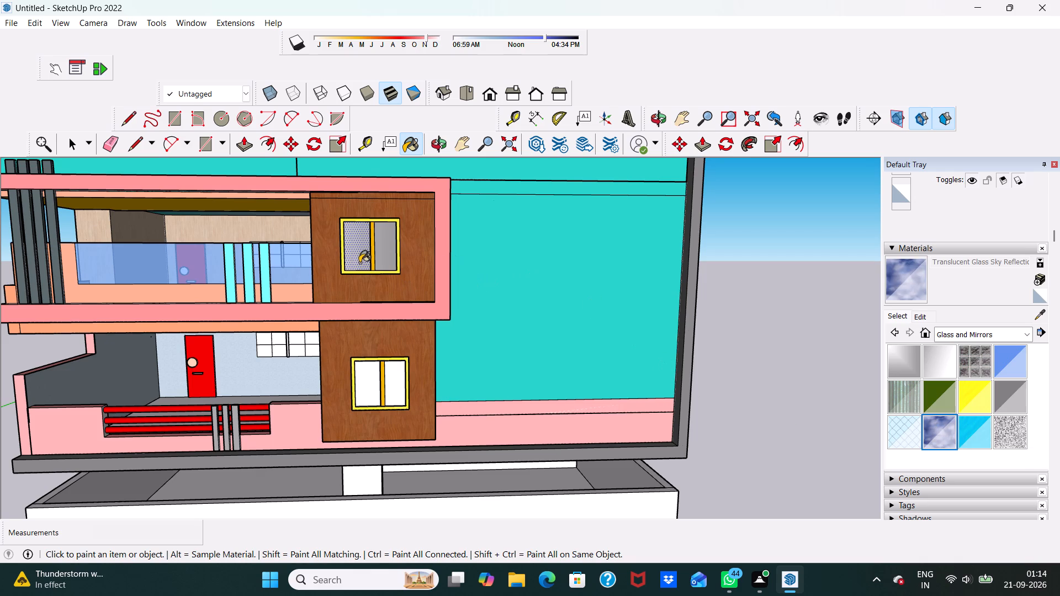
left_click(359, 256)
left_click(385, 254)
scroll(406, 361, "up", 5)
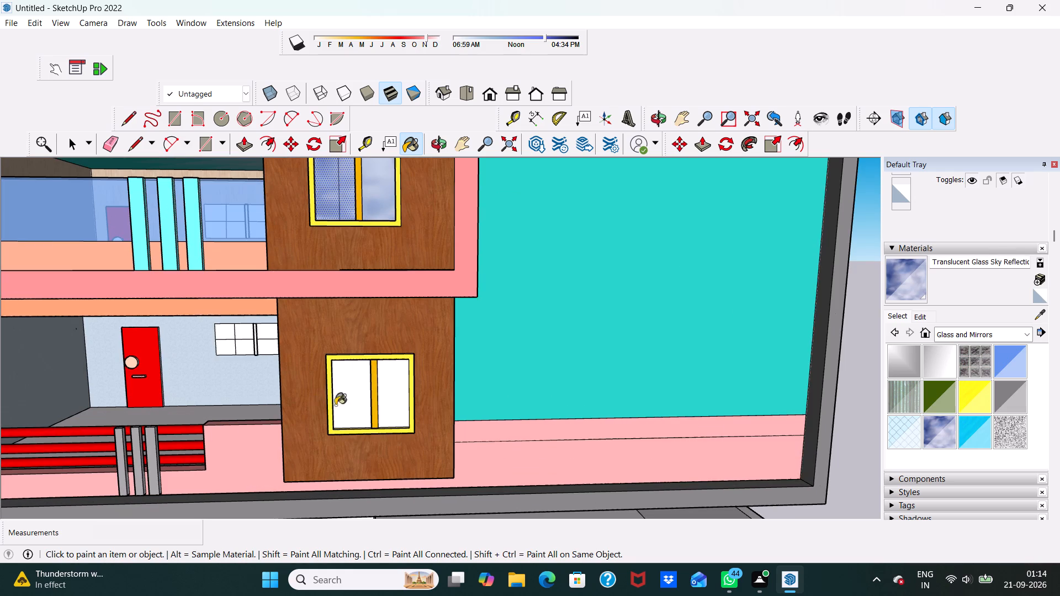
left_click_drag(358, 400, 364, 401)
left_click(394, 401)
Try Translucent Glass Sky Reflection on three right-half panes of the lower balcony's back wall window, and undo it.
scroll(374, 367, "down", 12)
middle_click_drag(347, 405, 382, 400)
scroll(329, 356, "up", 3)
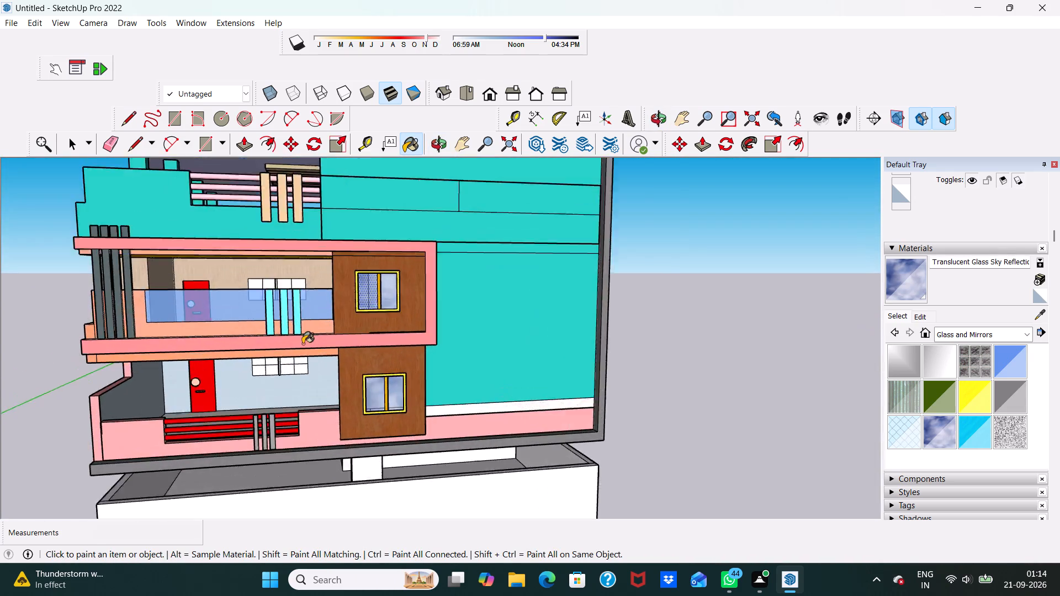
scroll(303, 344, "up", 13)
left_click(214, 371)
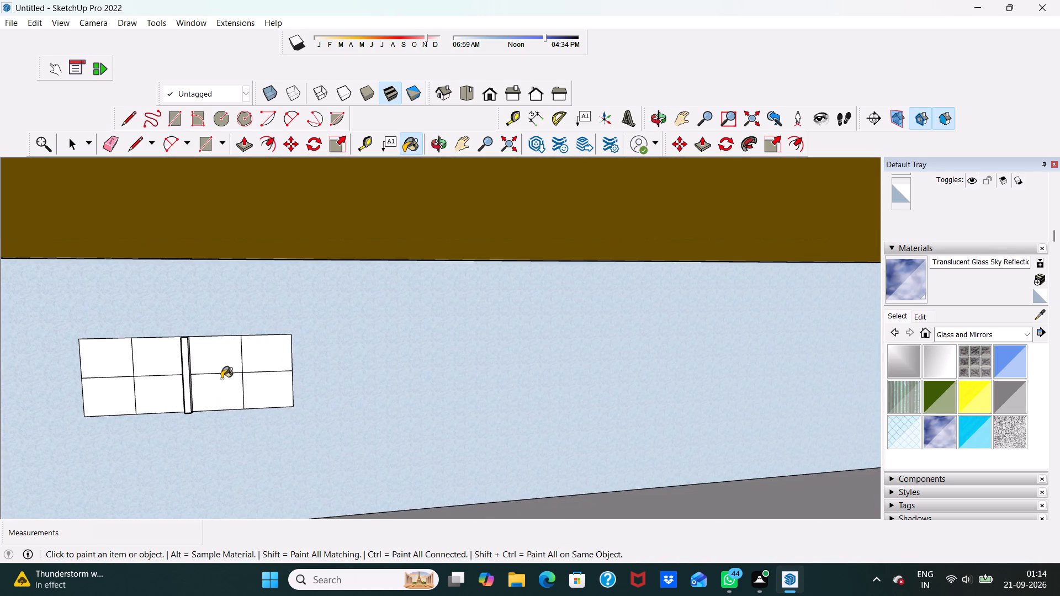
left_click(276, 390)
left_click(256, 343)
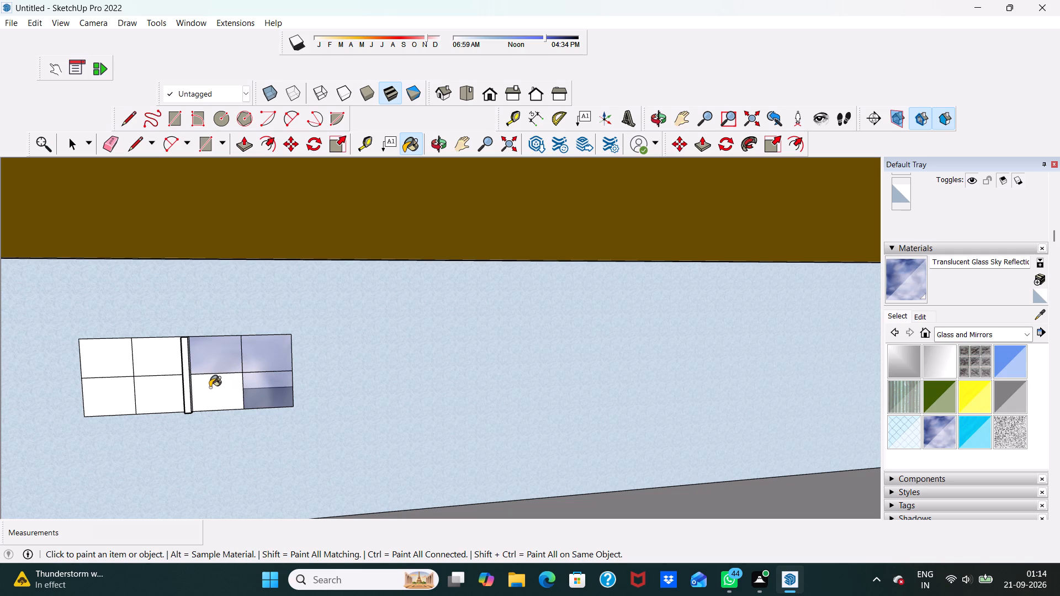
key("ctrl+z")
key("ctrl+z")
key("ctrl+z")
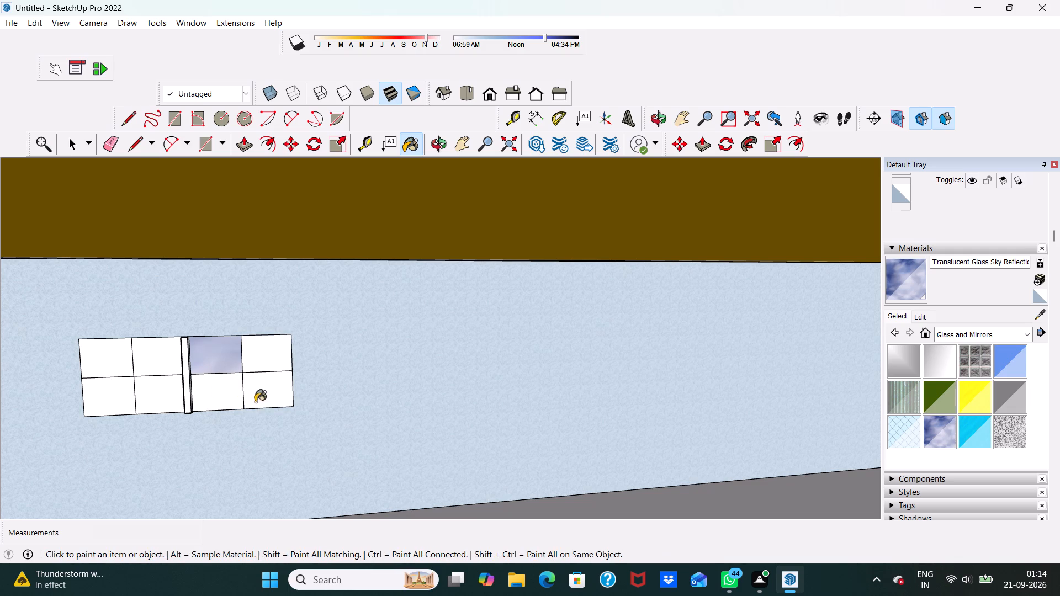
Paint all eight panes of the lower balcony's back wall window with Translucent Glass Tinted.
left_click(973, 434)
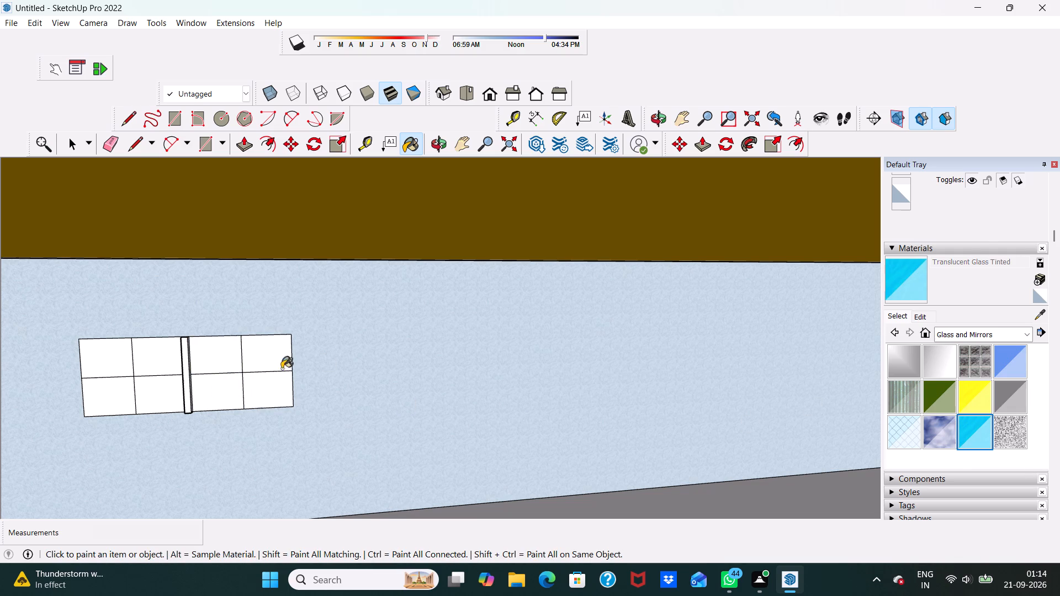
left_click(139, 354)
left_click(113, 366)
left_click(119, 406)
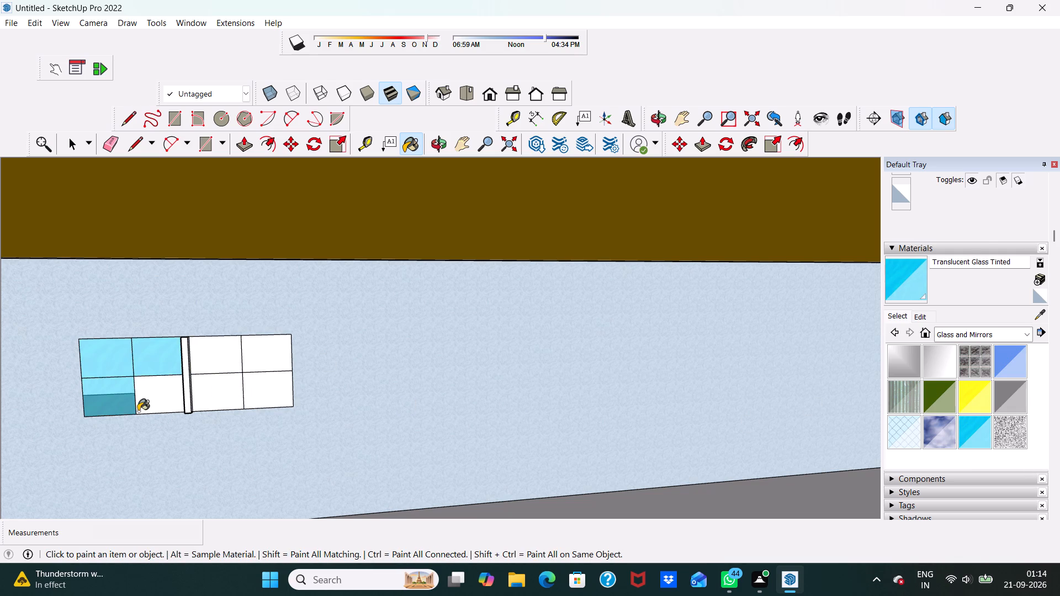
left_click_drag(138, 411, 167, 408)
left_click(218, 393)
left_click(284, 405)
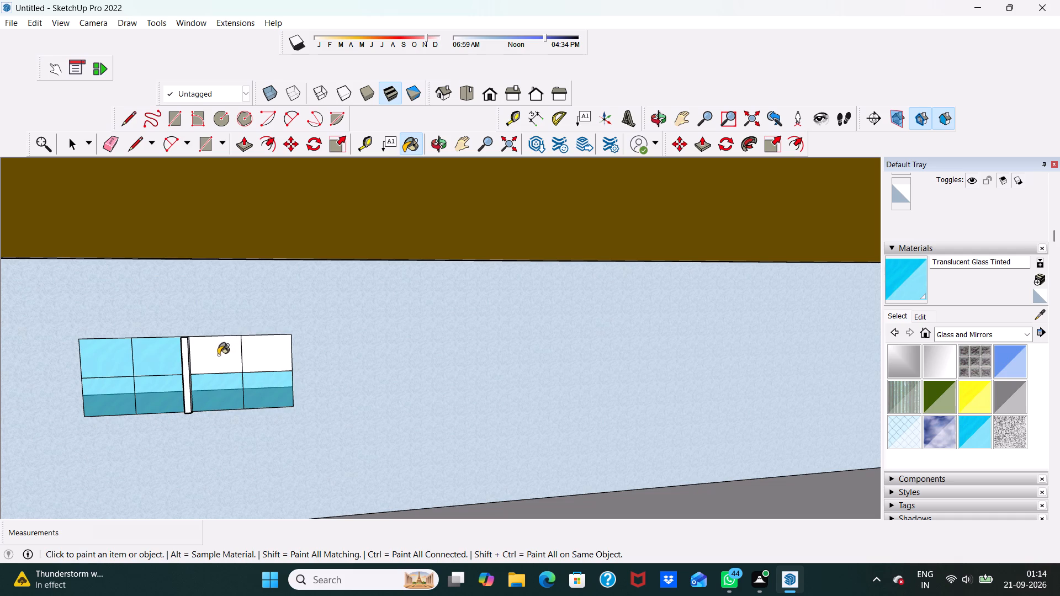
left_click(218, 355)
left_click(260, 358)
Paint all eight panes of the upper balcony's back wall window with Translucent Glass Tinted.
scroll(205, 368, "up", 6)
middle_click_drag(118, 370, 52, 461)
scroll(119, 374, "down", 1)
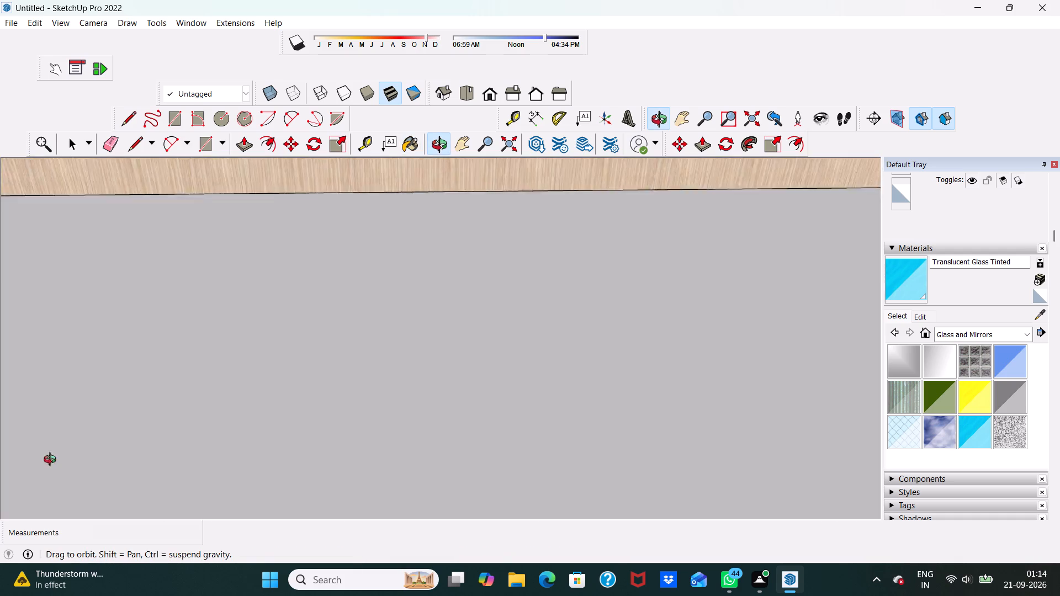
middle_click_drag(52, 461, 109, 403)
scroll(92, 386, "down", 20)
scroll(92, 386, "down", 3)
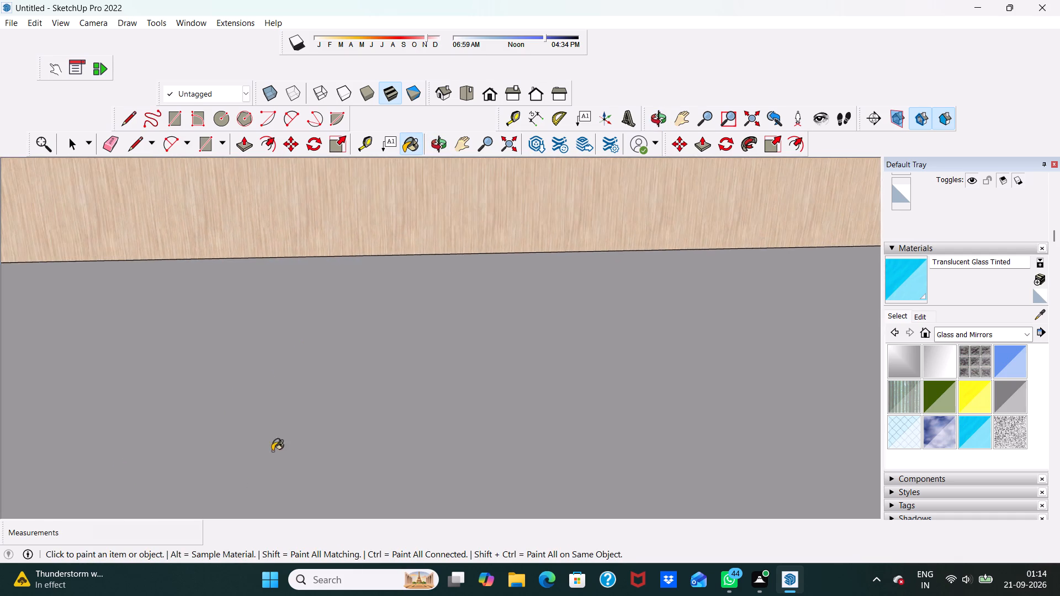
scroll(272, 451, "down", 15)
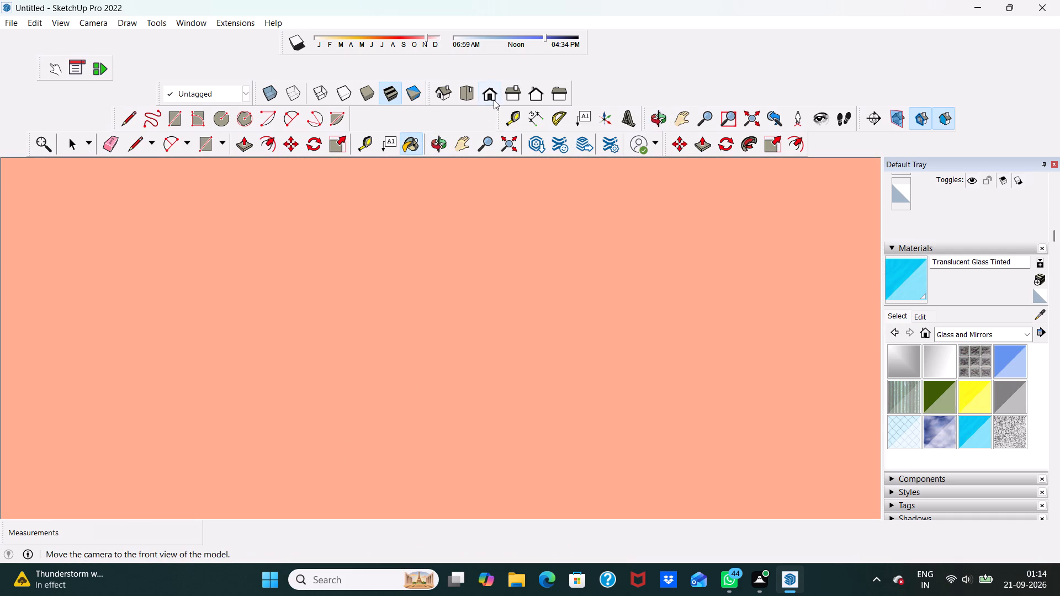
left_click(493, 96)
scroll(401, 302, "down", 18)
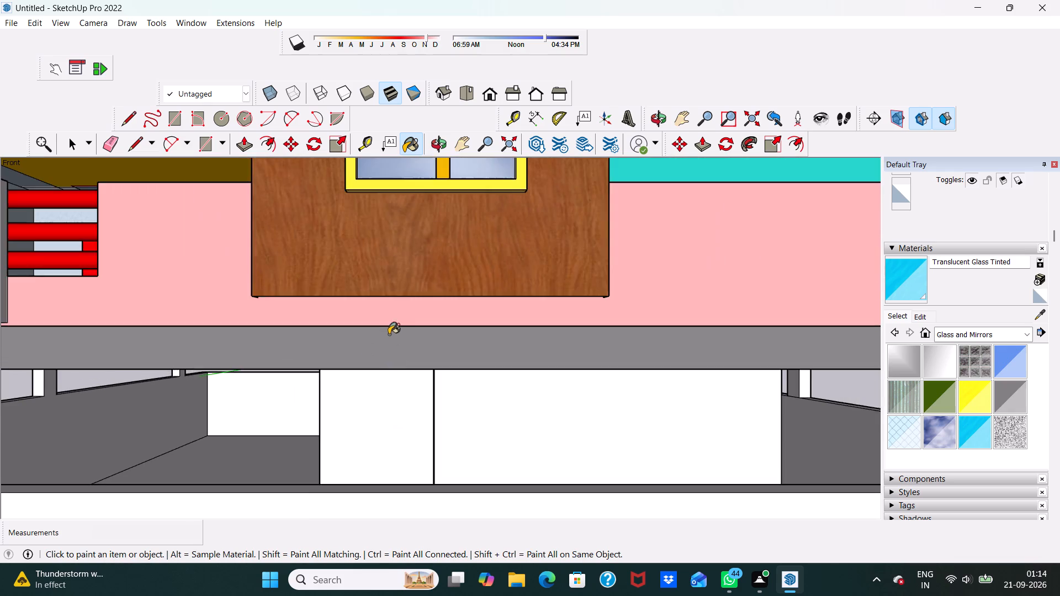
scroll(389, 334, "down", 11)
middle_click_drag(414, 353, 423, 461)
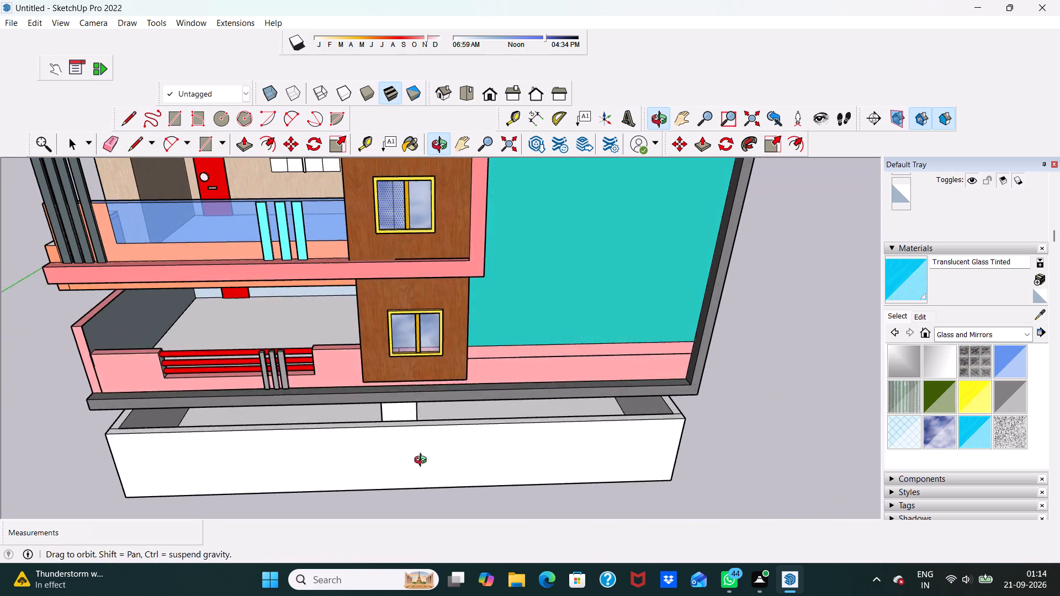
middle_click_drag(423, 461, 421, 460)
scroll(365, 335, "down", 2)
middle_click_drag(365, 334, 425, 264)
scroll(359, 225, "up", 2)
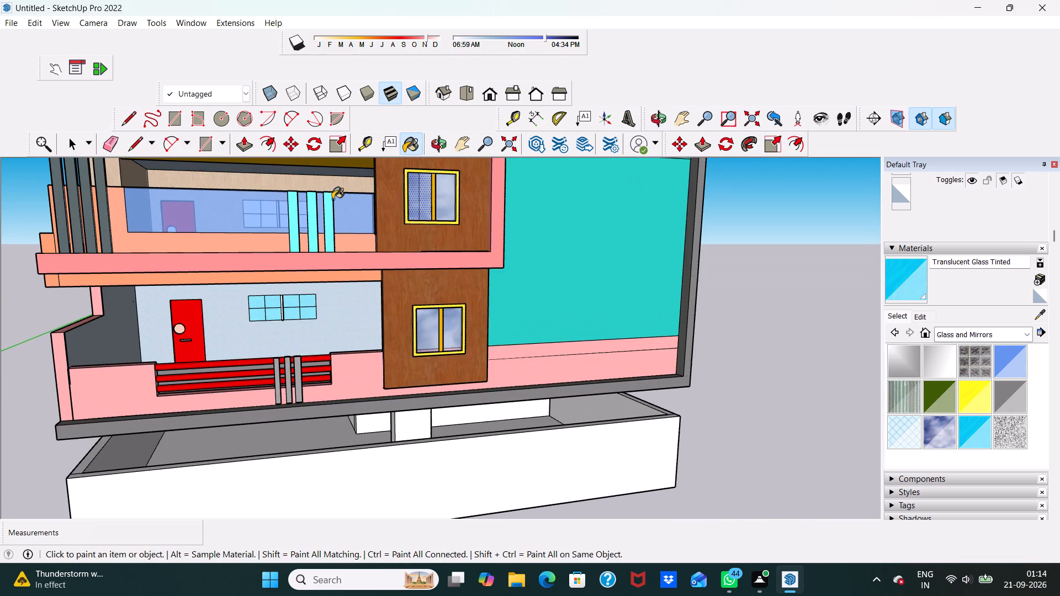
middle_click_drag(327, 200, 298, 262)
scroll(291, 214, "up", 15)
scroll(281, 222, "down", 9)
middle_click_drag(301, 307, 306, 292)
scroll(314, 213, "up", 4)
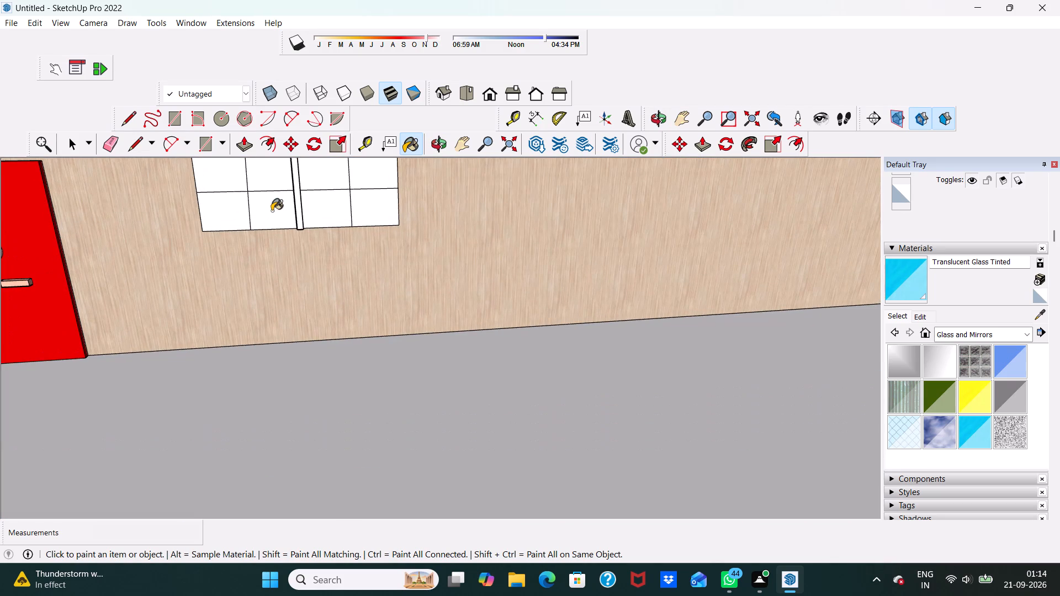
left_click(272, 212)
left_click(236, 201)
left_click(226, 179)
left_click(259, 168)
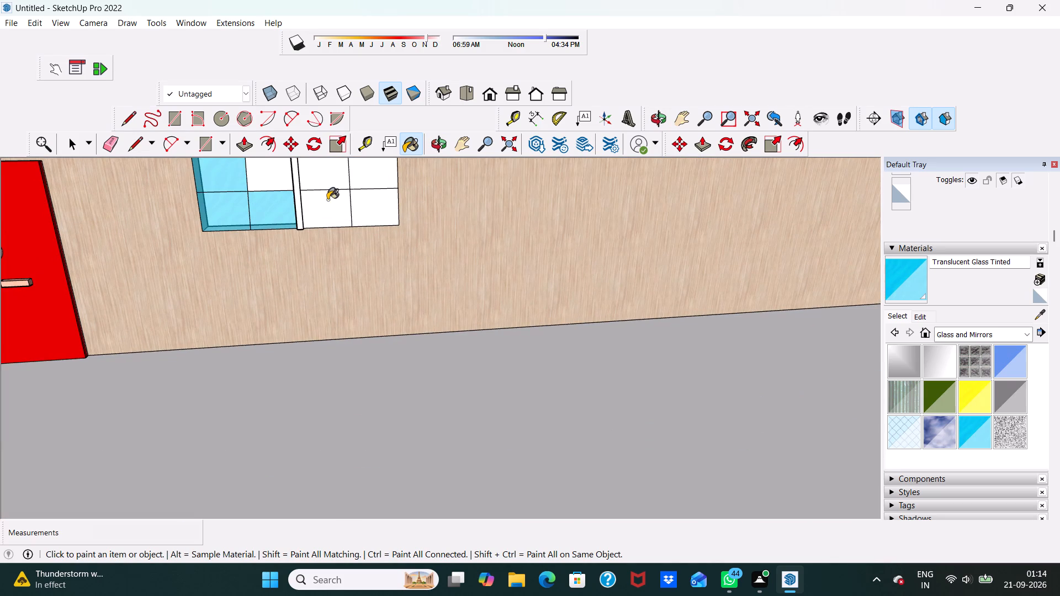
left_click(323, 208)
left_click(319, 178)
left_click(374, 176)
left_click(370, 207)
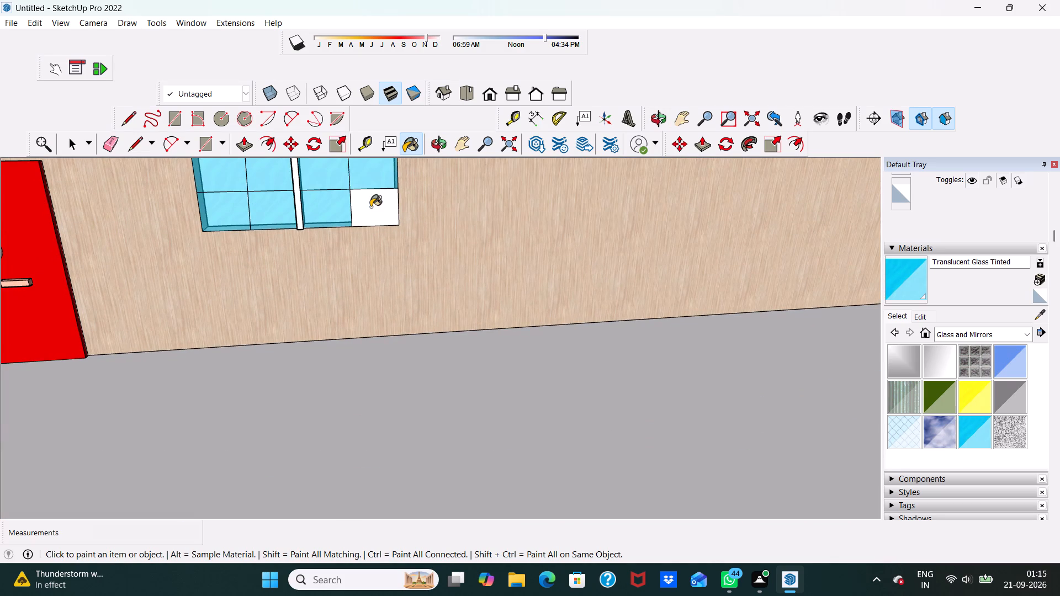
Paint the front and both sides of the upper balcony window's centre mullion with Color B07 from the Colors collection.
scroll(345, 239, "down", 4)
scroll(1029, 344, "up", 2)
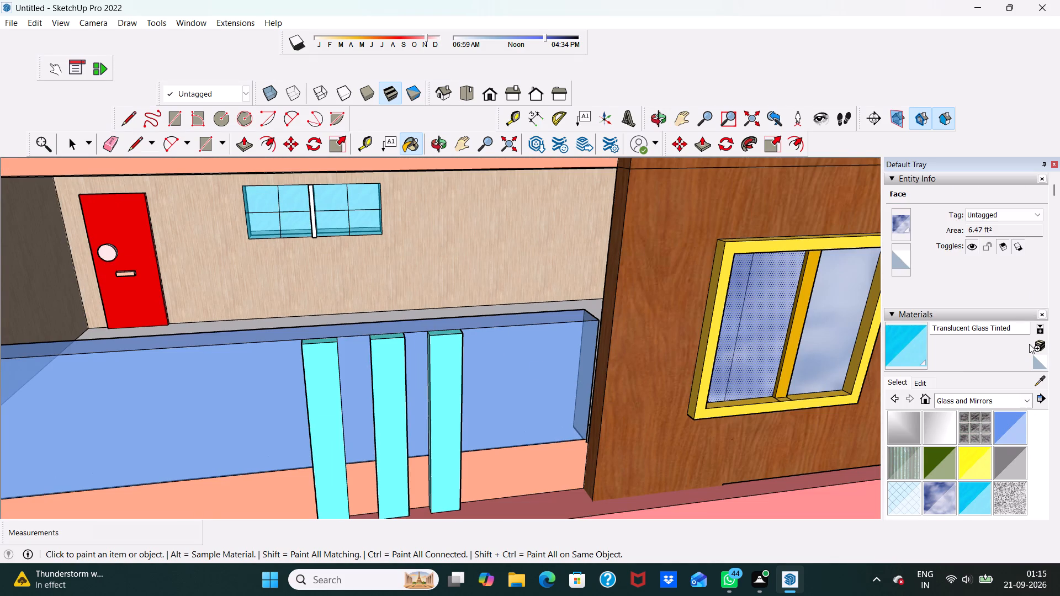
left_click(1027, 398)
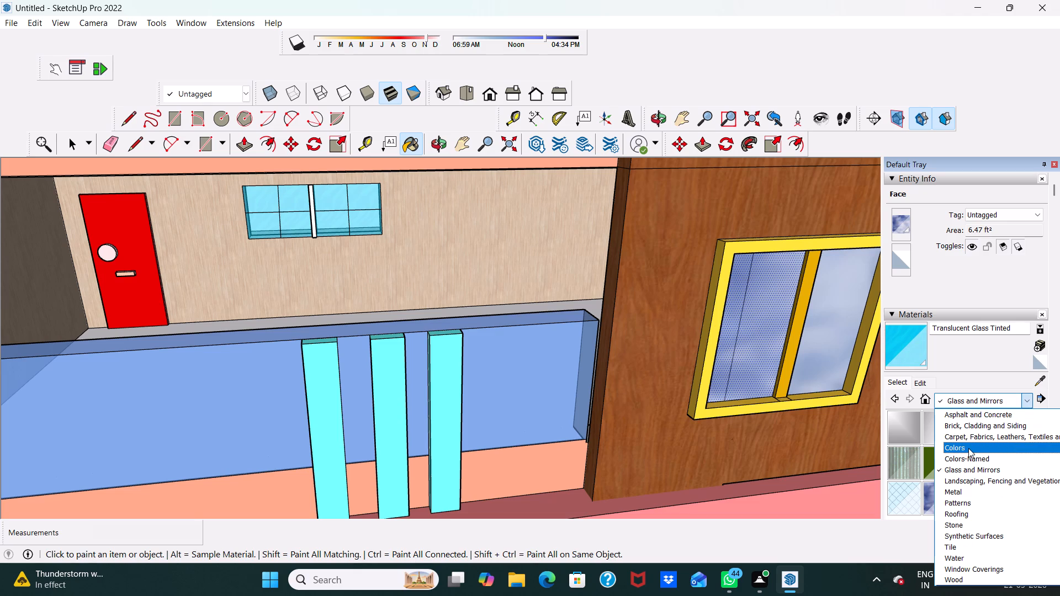
left_click(968, 448)
scroll(968, 443, "down", 1)
left_click(977, 466)
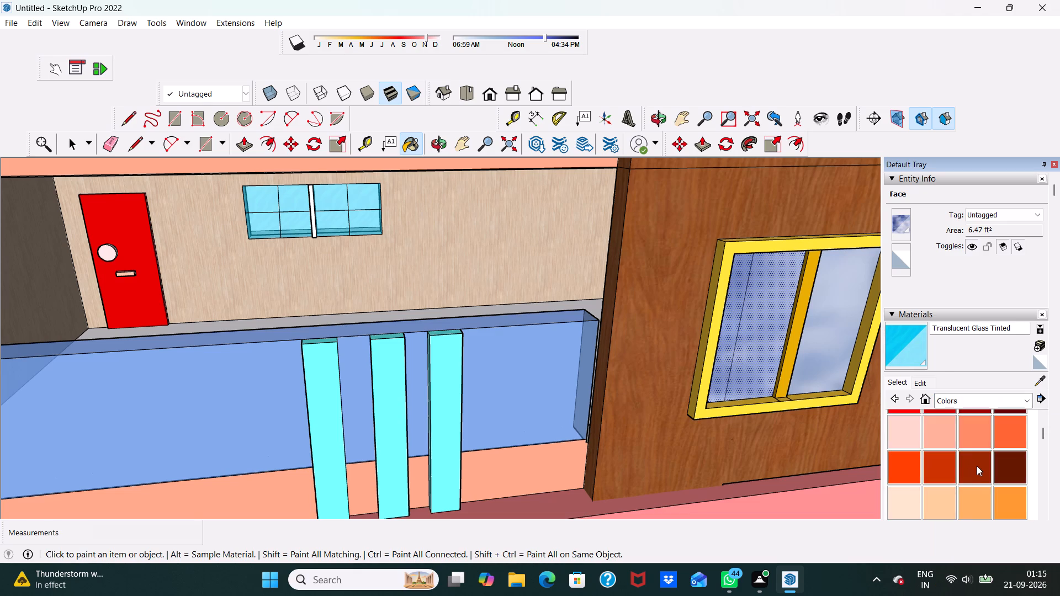
scroll(358, 306, "up", 3)
scroll(312, 230, "up", 3)
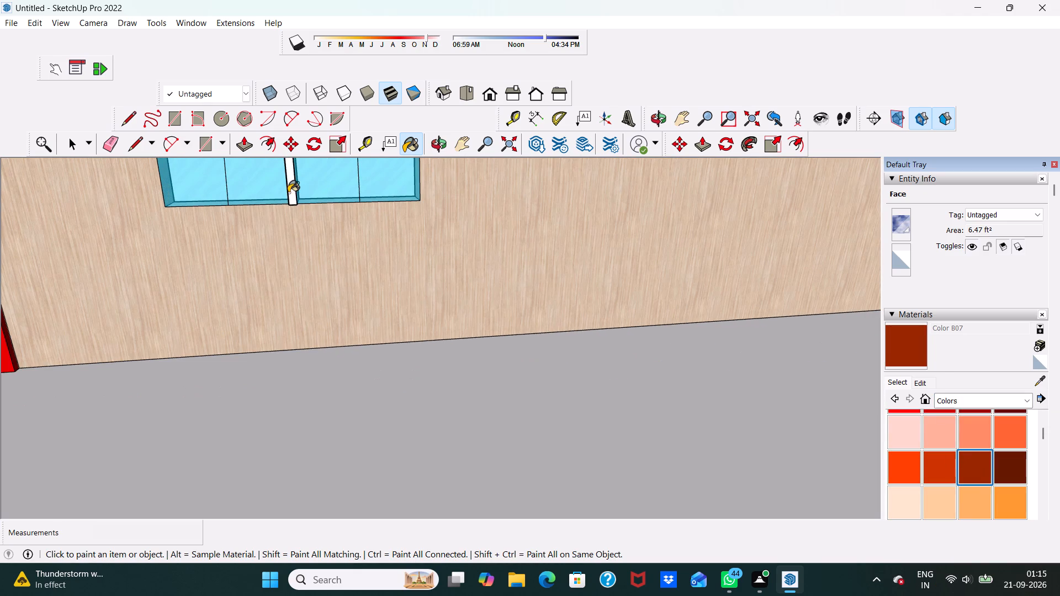
left_click(289, 192)
scroll(279, 184, "up", 4)
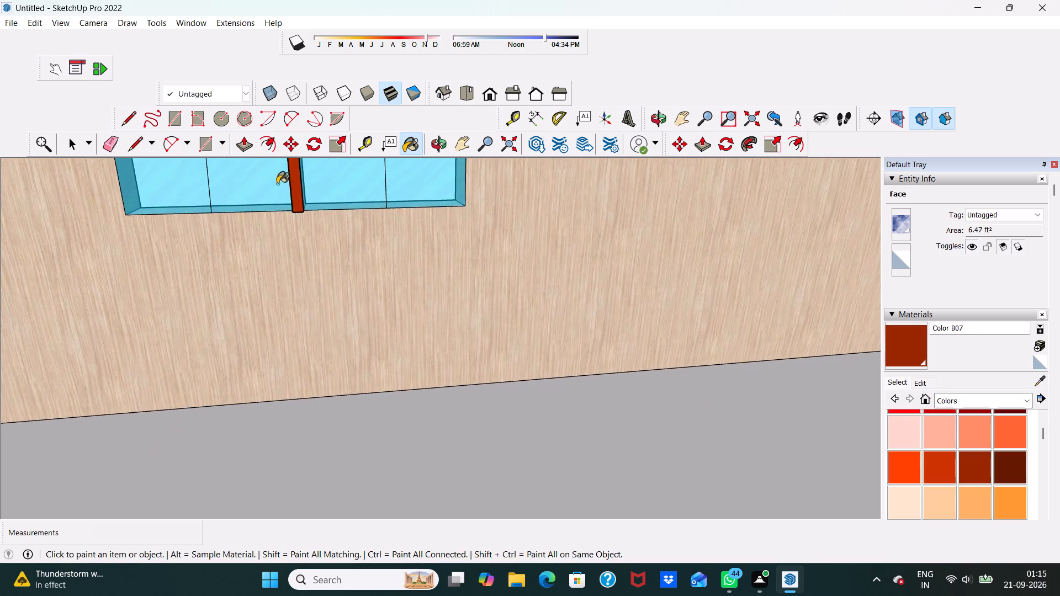
middle_click_drag(323, 208, 165, 186)
scroll(340, 212, "up", 3)
left_click(329, 190)
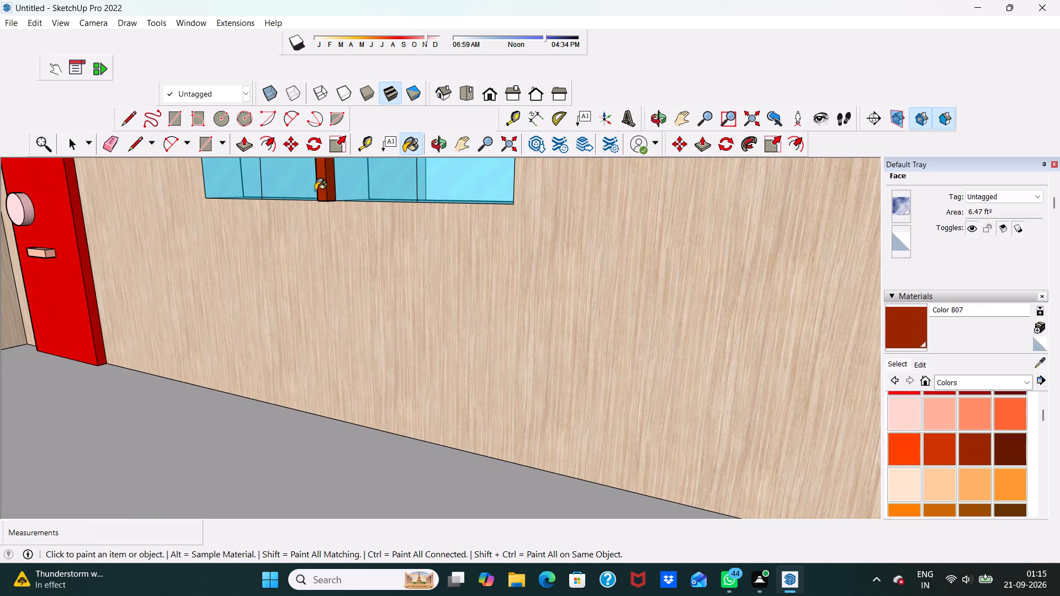
middle_click_drag(304, 189, 535, 193)
scroll(544, 190, "up", 1)
left_click(566, 186)
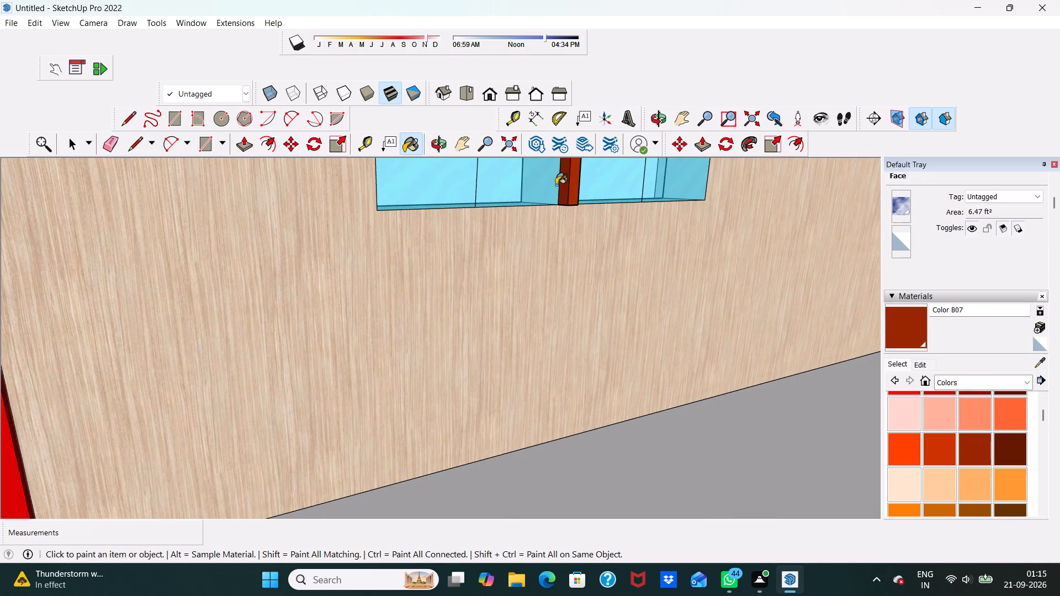
Paint the front and both side faces of the lower balcony window's centre mullion with Color B07.
scroll(556, 195, "down", 5)
middle_click_drag(581, 264, 497, 139)
scroll(466, 194, "down", 11)
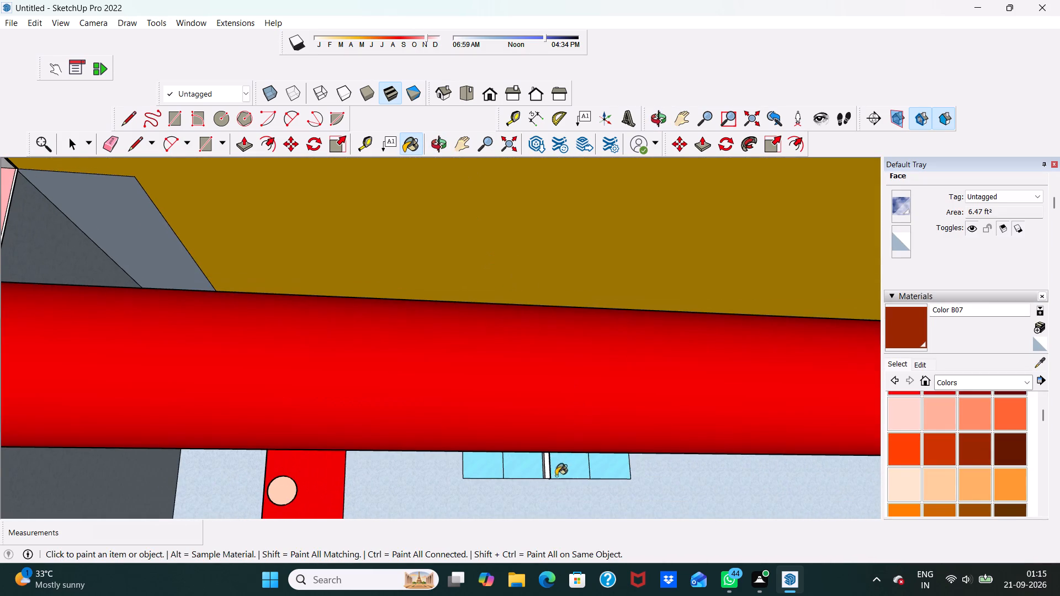
middle_click_drag(550, 501, 537, 488)
scroll(539, 439, "down", 4)
scroll(538, 371, "down", 5)
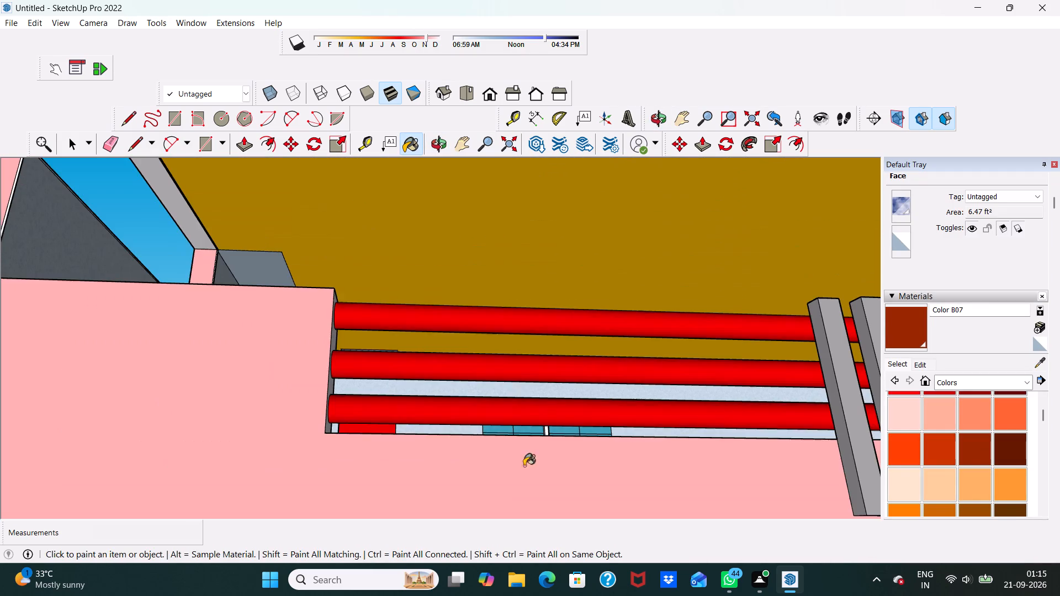
scroll(513, 387, "down", 1)
middle_click_drag(516, 387, 506, 448)
scroll(542, 396, "up", 5)
scroll(528, 379, "down", 1)
scroll(529, 379, "up", 4)
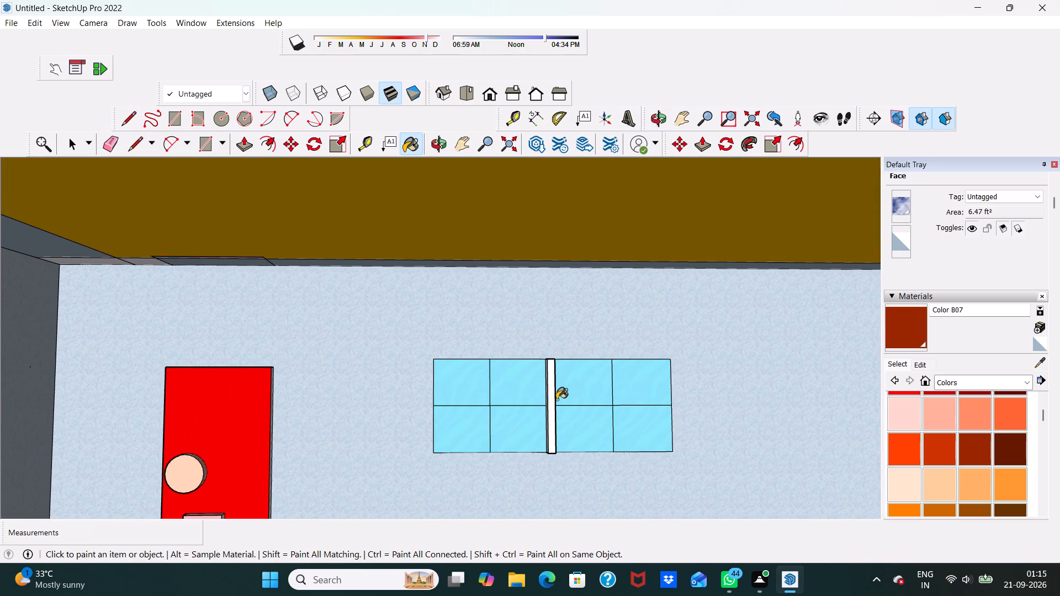
left_click(555, 403)
middle_click_drag(544, 403, 398, 406)
scroll(518, 380, "up", 3)
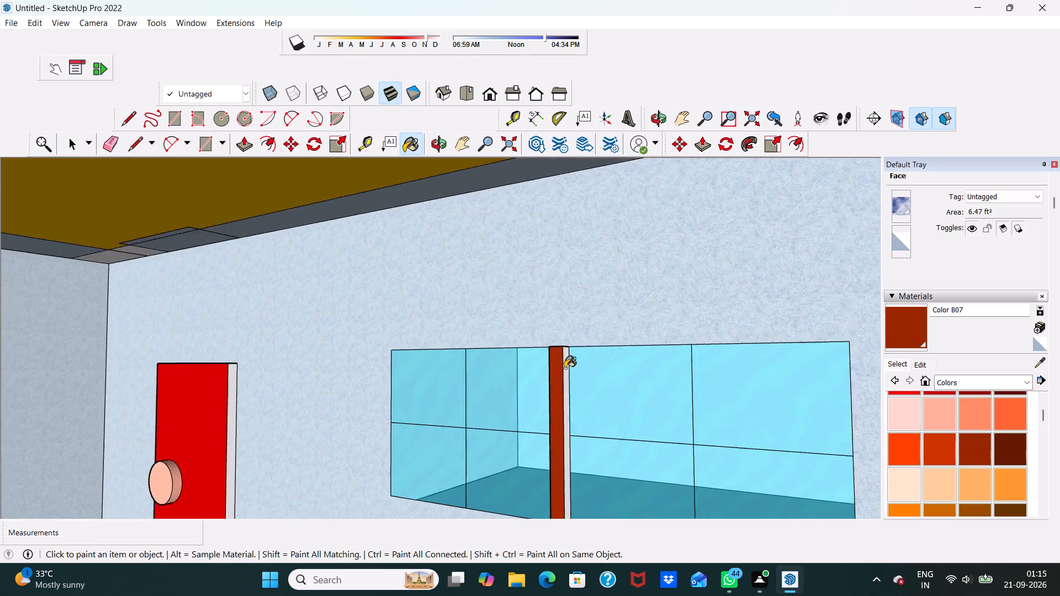
scroll(565, 368, "up", 7)
left_click(565, 387)
scroll(540, 384, "down", 1)
middle_click_drag(540, 384, 782, 386)
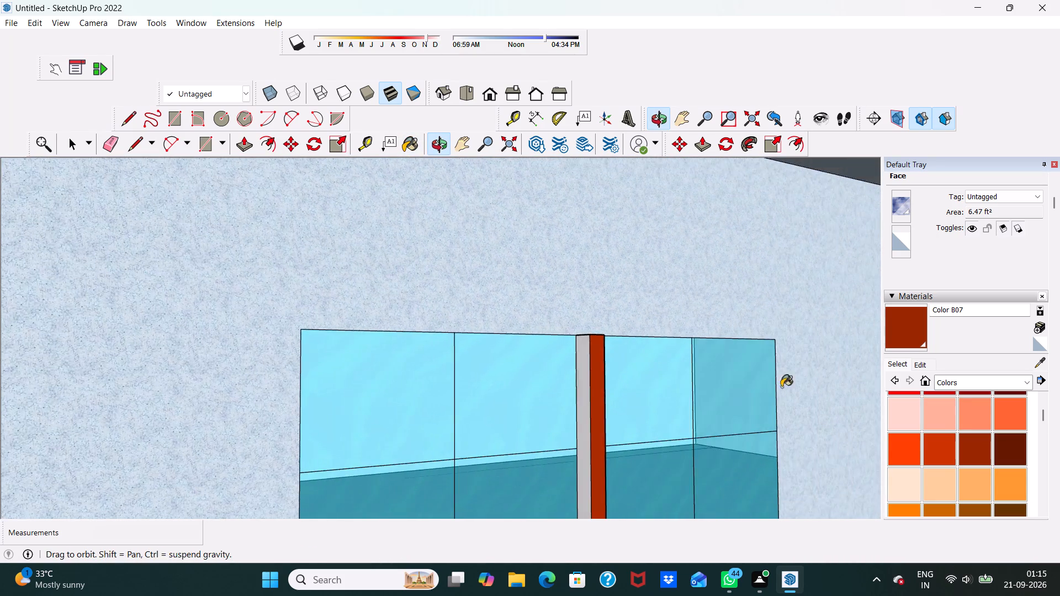
scroll(620, 392, "up", 4)
left_click(565, 409)
Paint the top and bottom end faces of the lower balcony window's mullion with Color B07.
middle_click_drag(566, 344, 544, 432)
scroll(584, 313, "up", 1)
left_click(574, 328)
scroll(570, 308, "down", 9)
middle_click_drag(578, 305, 545, 140)
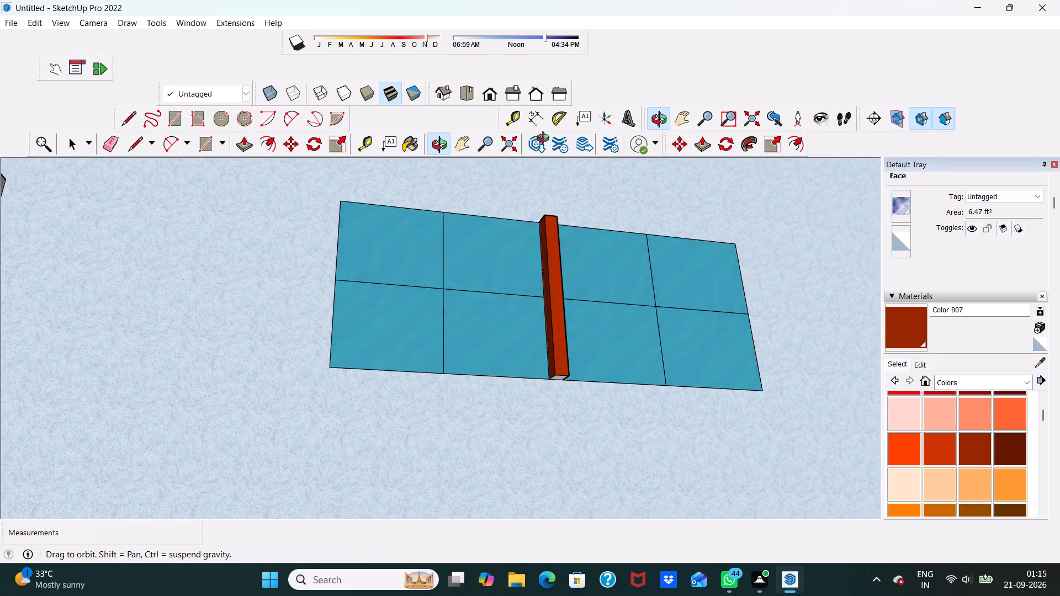
middle_click_drag(545, 140, 554, 126)
scroll(549, 413, "up", 8)
left_click(577, 336)
scroll(565, 324, "down", 3)
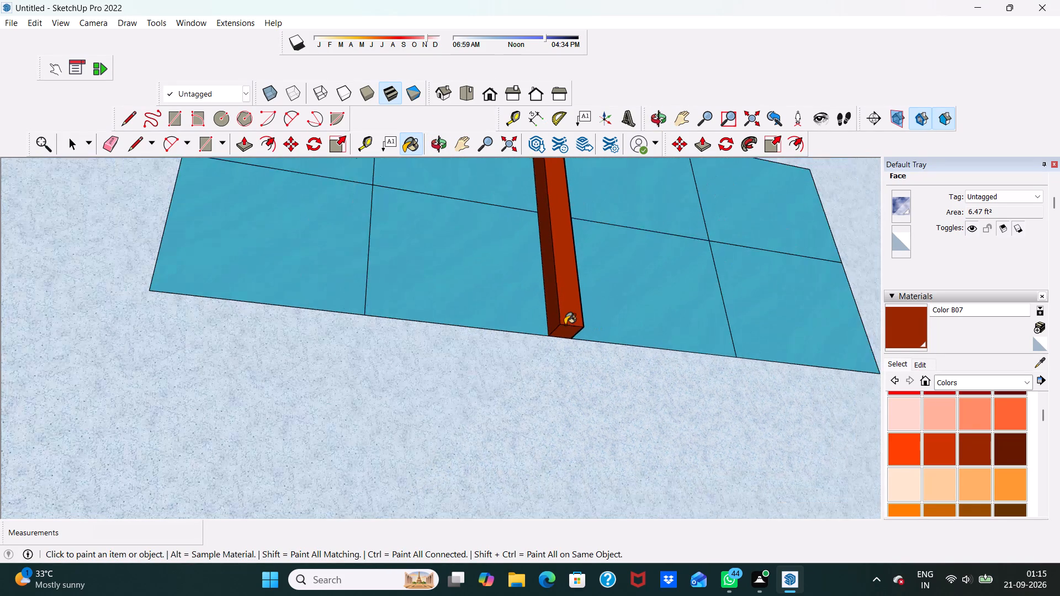
Examine the coloured facade from the front and from both sides, including the balconies and the lower railing.
key("space")
scroll(565, 324, "down", 20)
scroll(565, 324, "down", 2)
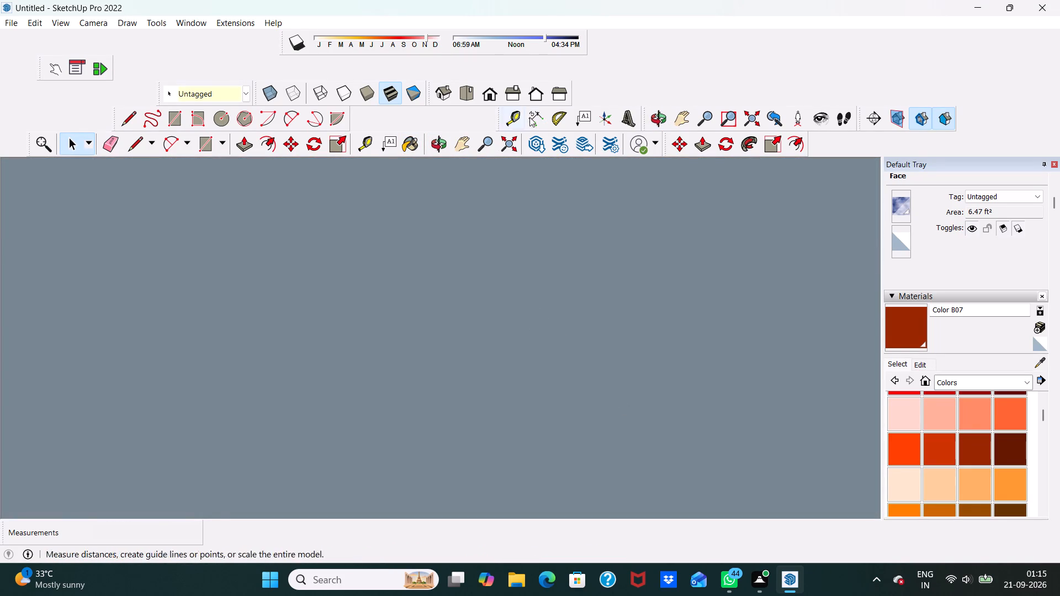
left_click(492, 91)
scroll(469, 316, "down", 4)
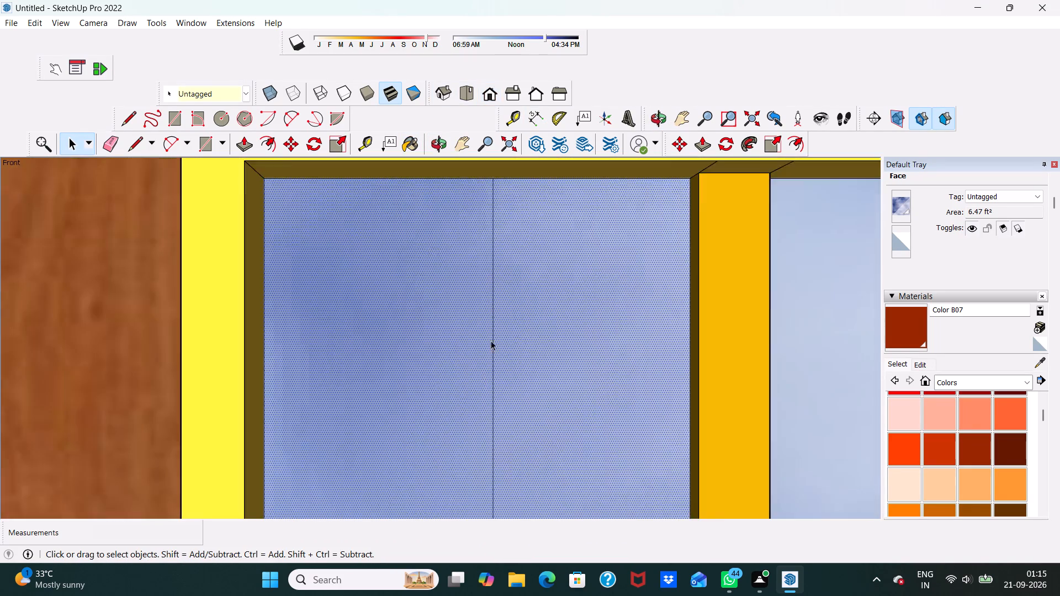
scroll(491, 340, "down", 20)
scroll(491, 340, "down", 10)
scroll(379, 315, "down", 2)
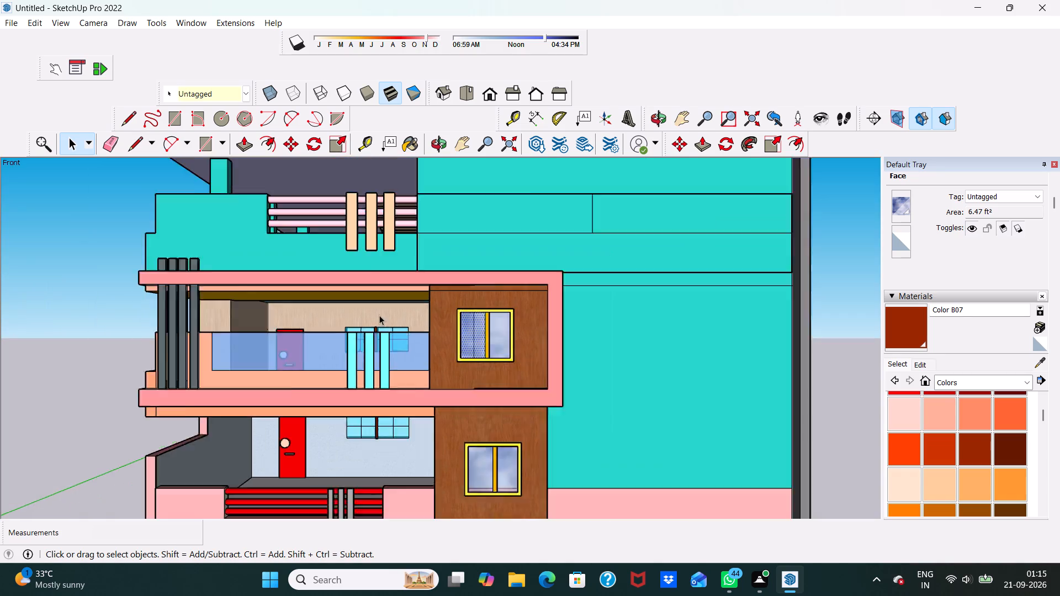
scroll(379, 315, "down", 2)
middle_click_drag(379, 315, 335, 283)
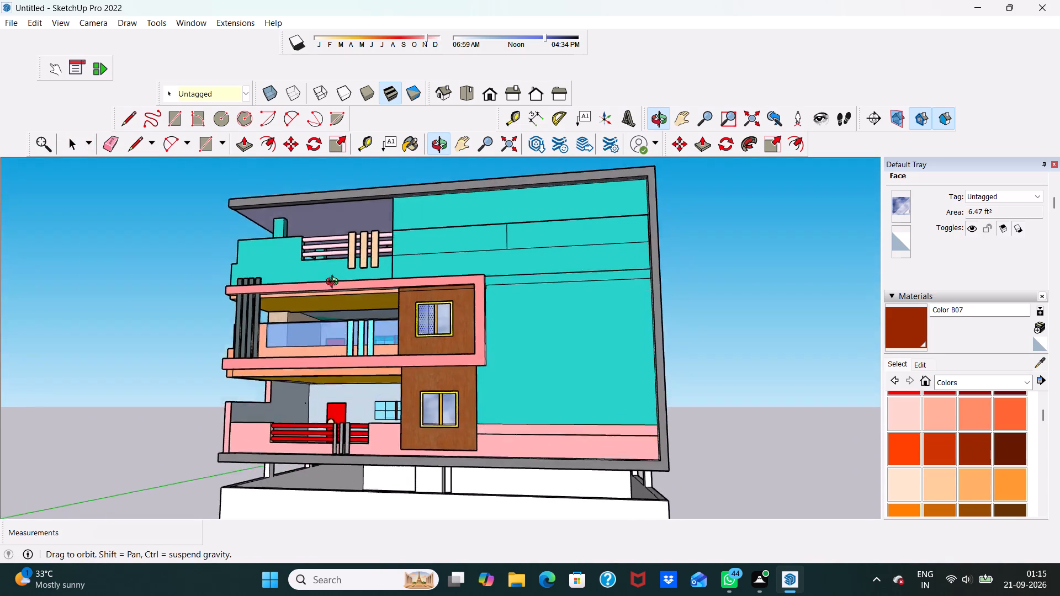
middle_click_drag(335, 283, 375, 306)
scroll(375, 302, "down", 5)
middle_click_drag(473, 301, 400, 273)
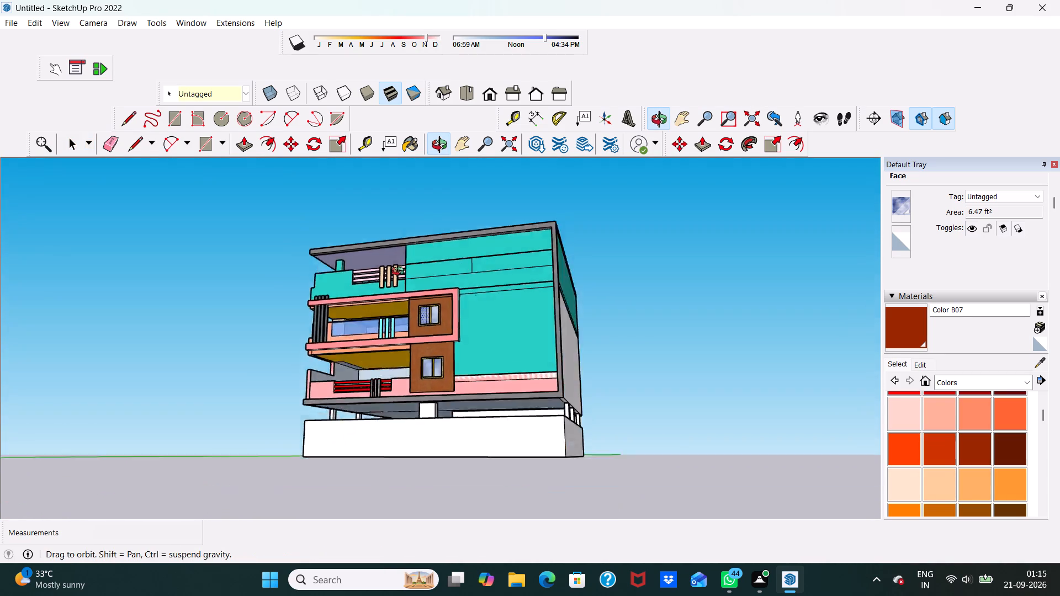
middle_click_drag(400, 273, 452, 339)
scroll(452, 339, "up", 5)
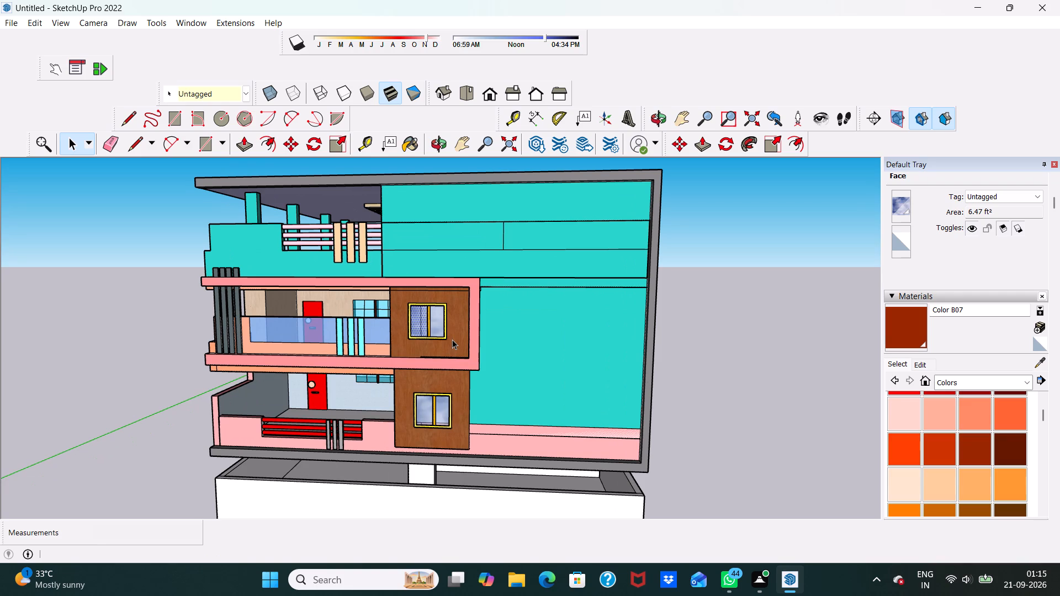
scroll(372, 222, "down", 4)
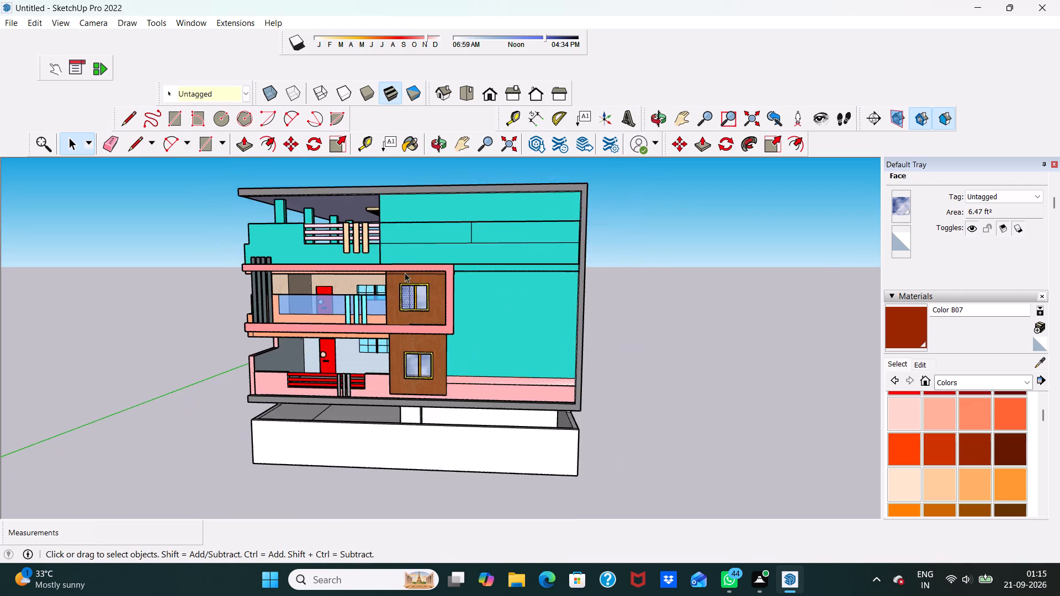
middle_click_drag(383, 290, 604, 330)
scroll(435, 368, "up", 4)
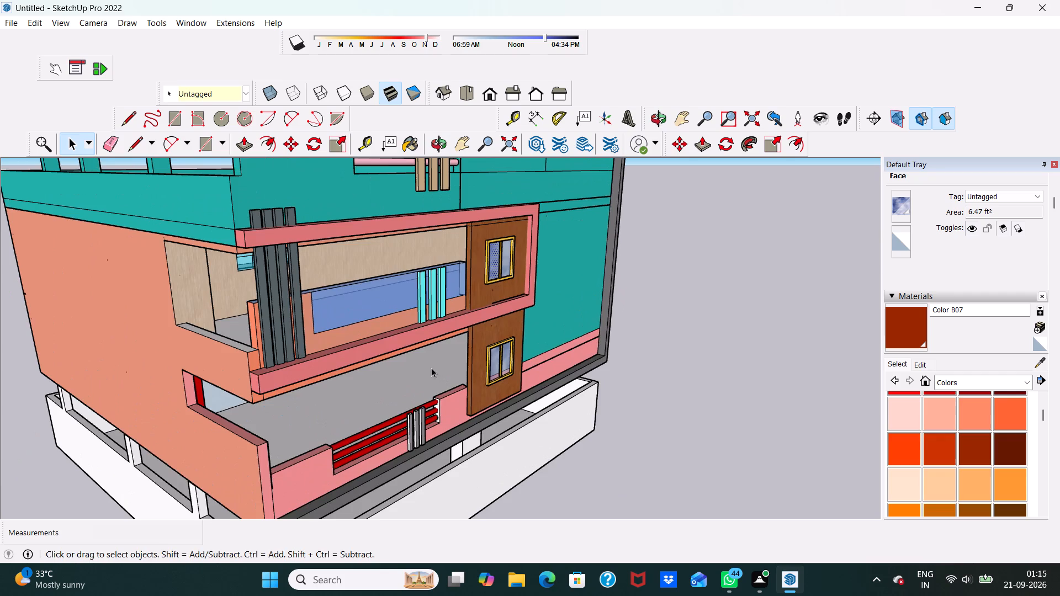
middle_click_drag(430, 369, 238, 299)
scroll(228, 296, "down", 6)
middle_click_drag(359, 372, 312, 437)
scroll(305, 412, "up", 11)
middle_click_drag(306, 408, 330, 443)
scroll(227, 382, "up", 2)
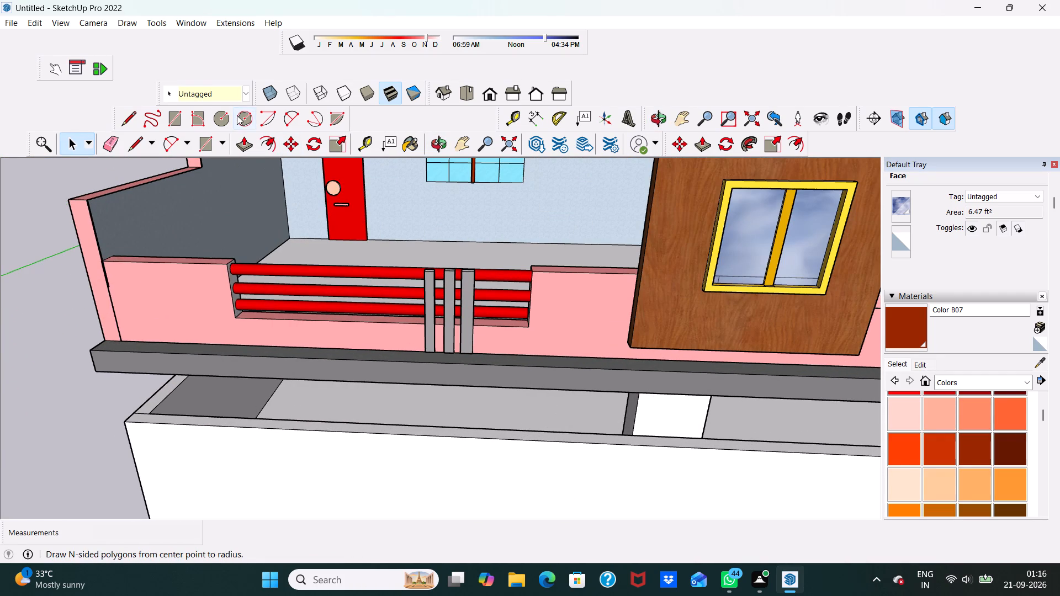
Examine the lower front of the house, including the lower balcony railing and the white ground-floor front wall.
scroll(203, 103, "down", 6)
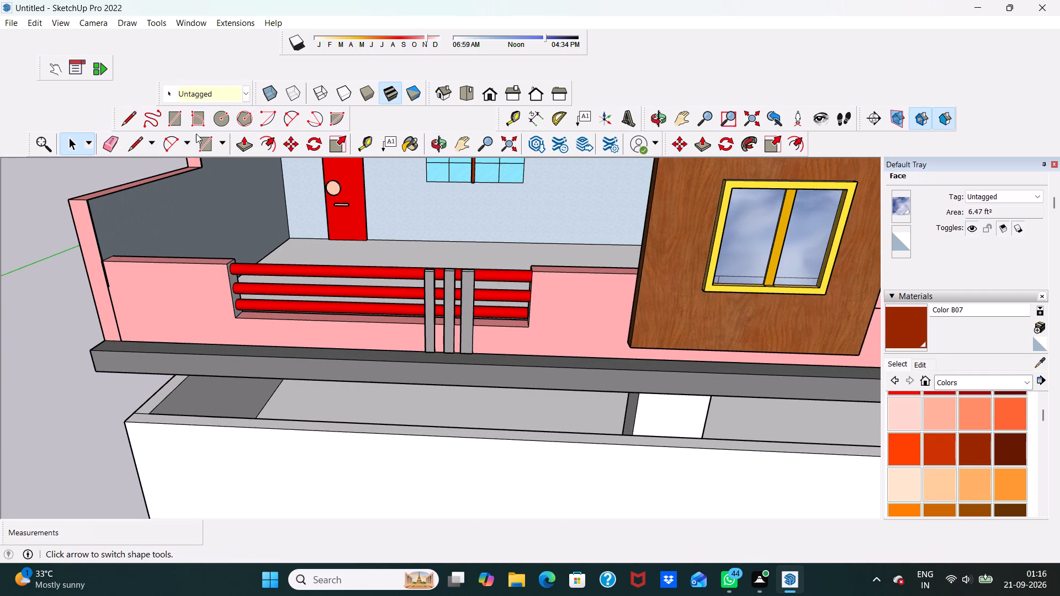
scroll(201, 137, "down", 4)
middle_click_drag(272, 191, 273, 155)
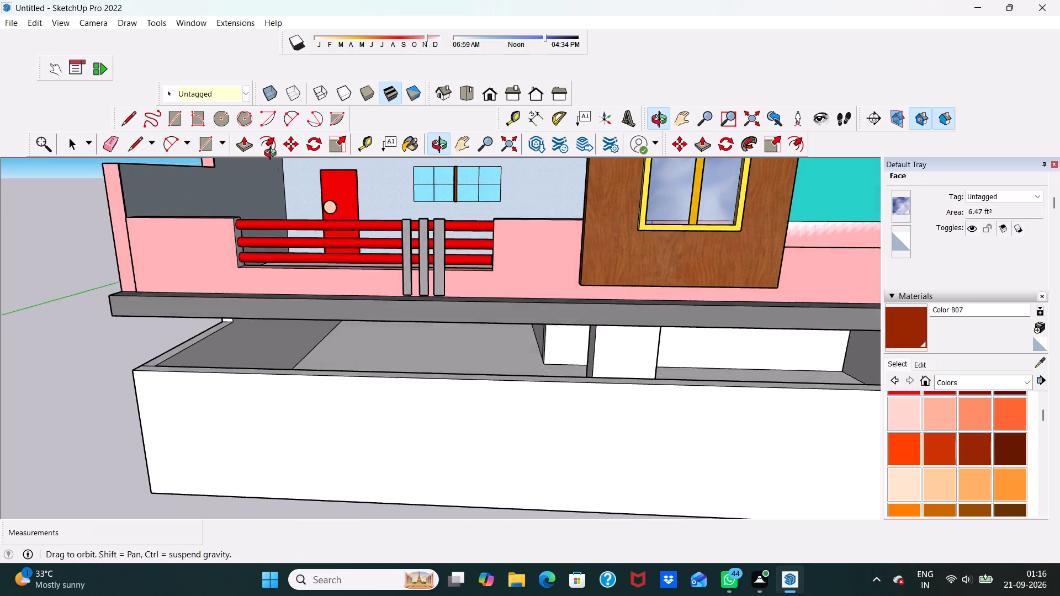
middle_click_drag(273, 155, 273, 173)
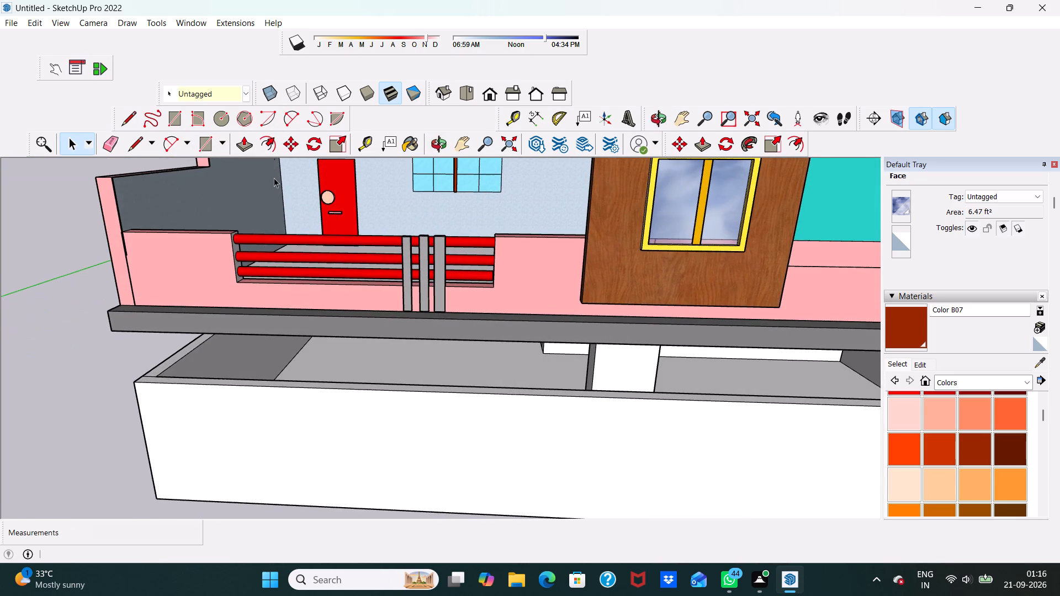
scroll(274, 178, "down", 1)
middle_click_drag(279, 181, 314, 203)
scroll(445, 262, "down", 2)
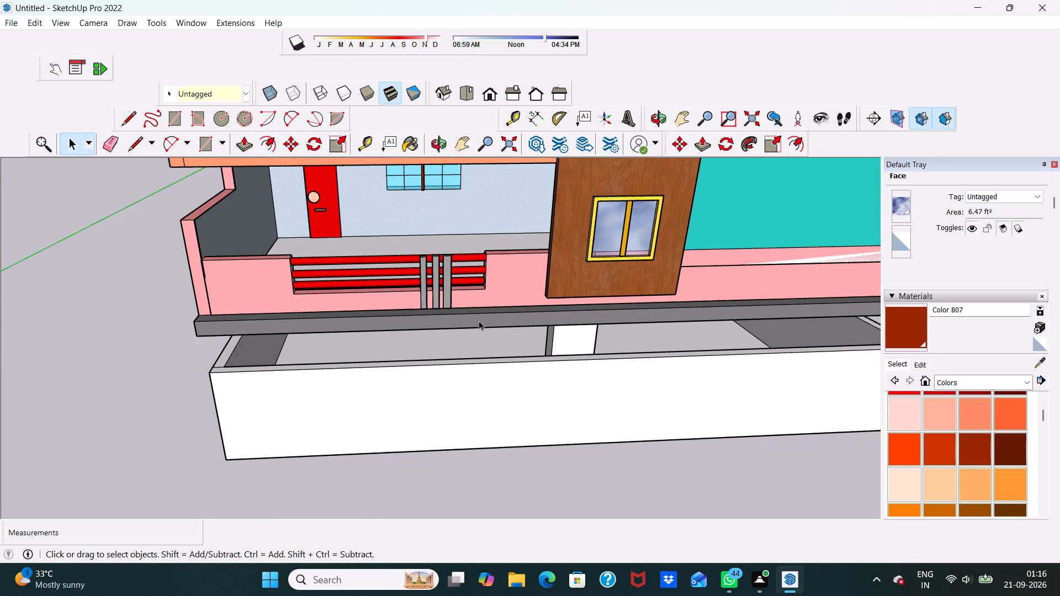
scroll(432, 322, "up", 1)
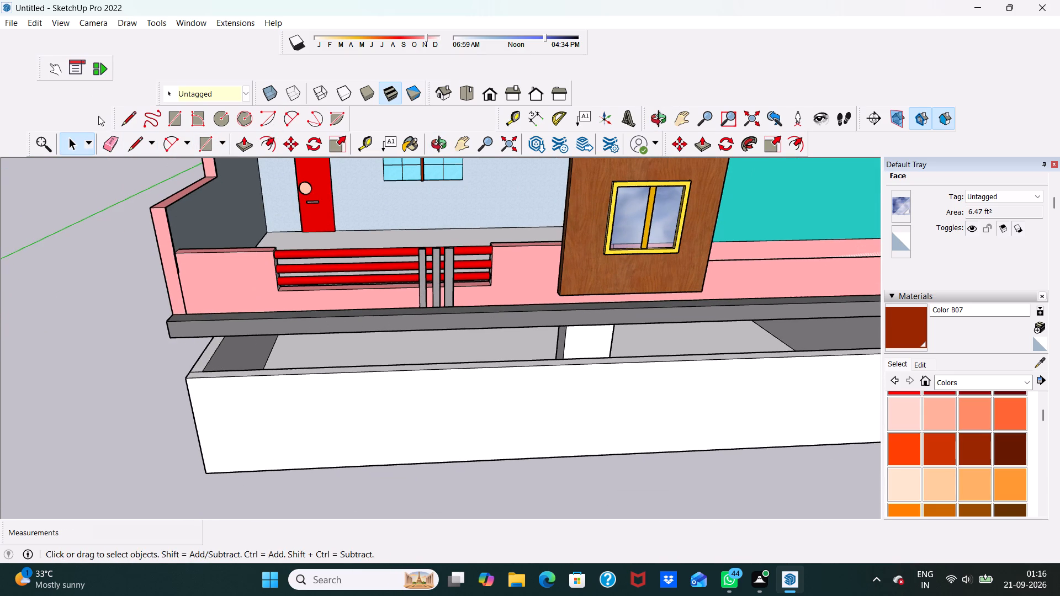
Draw a 9" line across the top face of the white ground-floor front wall, below the lower balcony's red railing.
left_click(130, 105)
left_click_drag(130, 100, 134, 107)
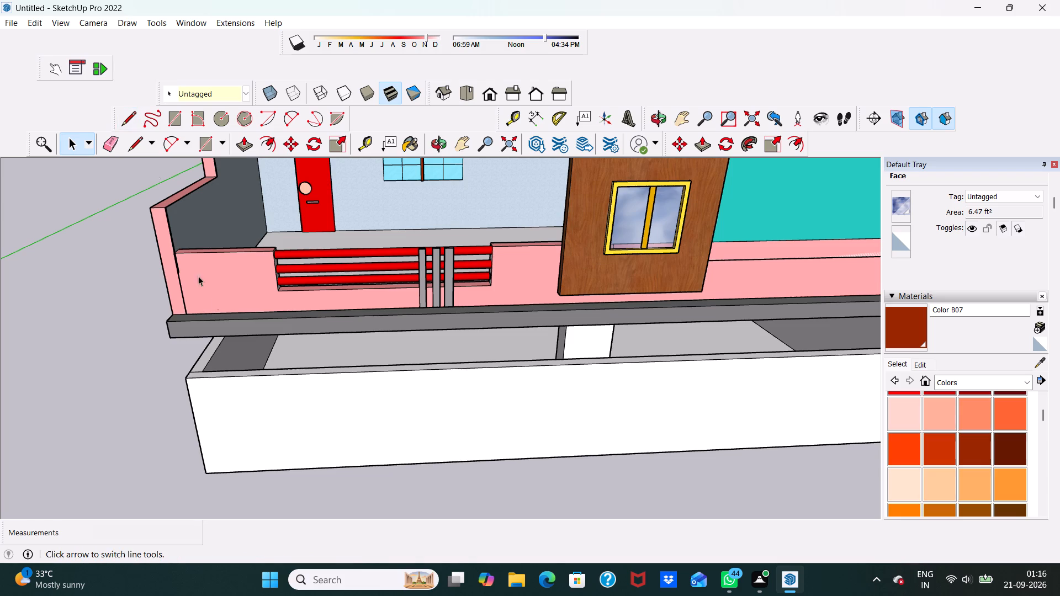
scroll(207, 350, "up", 4)
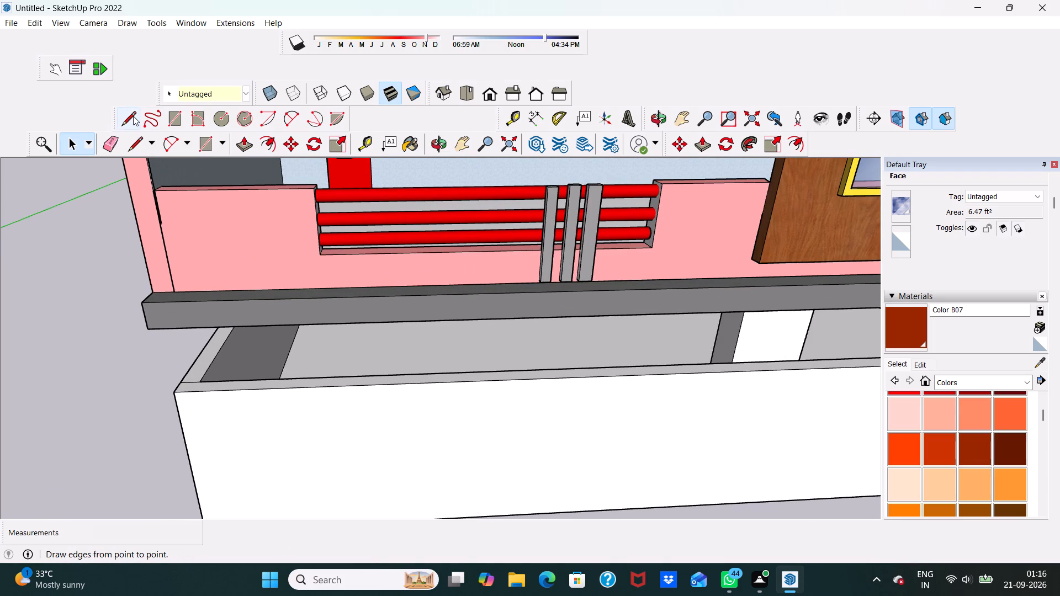
scroll(129, 114, "down", 5)
scroll(263, 310, "down", 5)
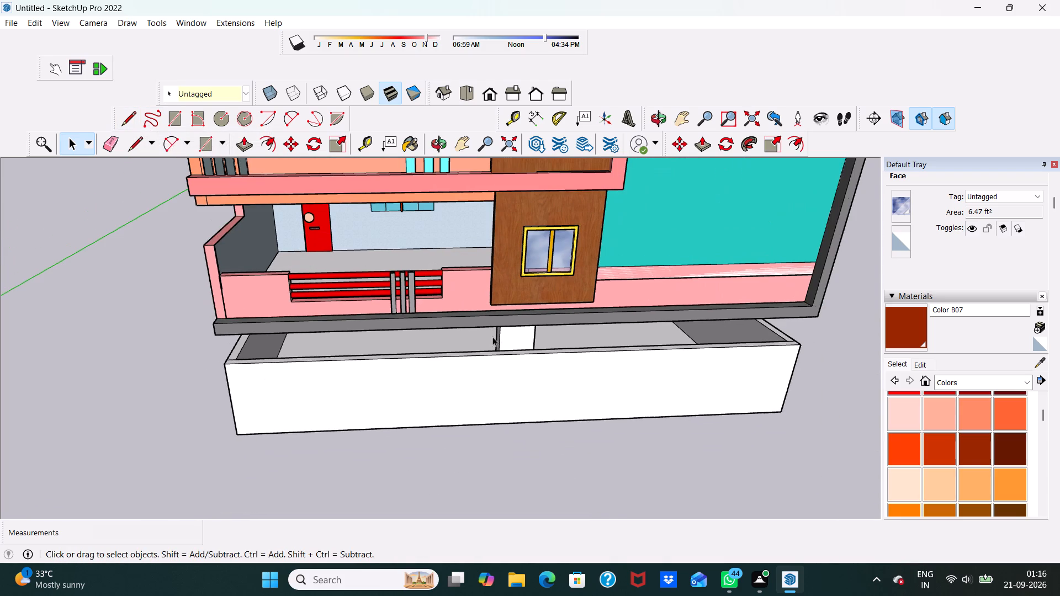
scroll(343, 334, "up", 2)
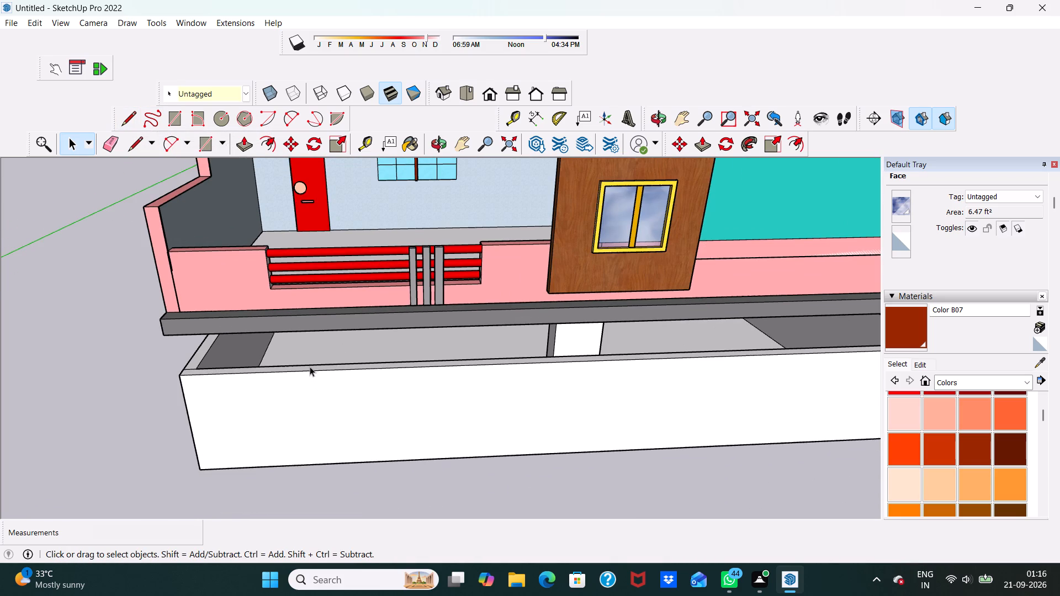
left_click(310, 366)
middle_click_drag(326, 366, 299, 446)
scroll(300, 433, "up", 3)
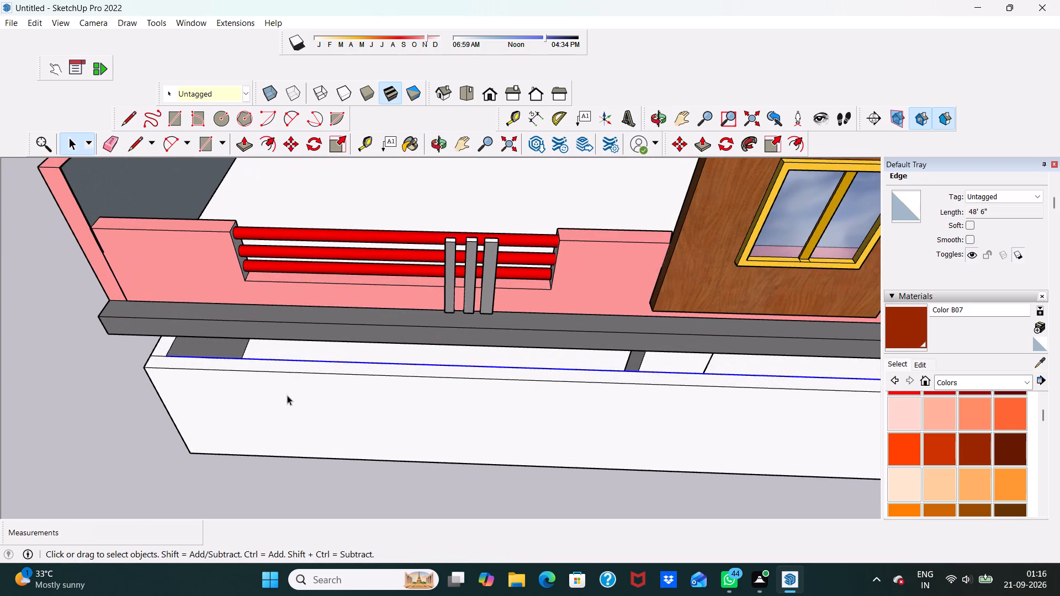
left_click(268, 370)
left_click(267, 368)
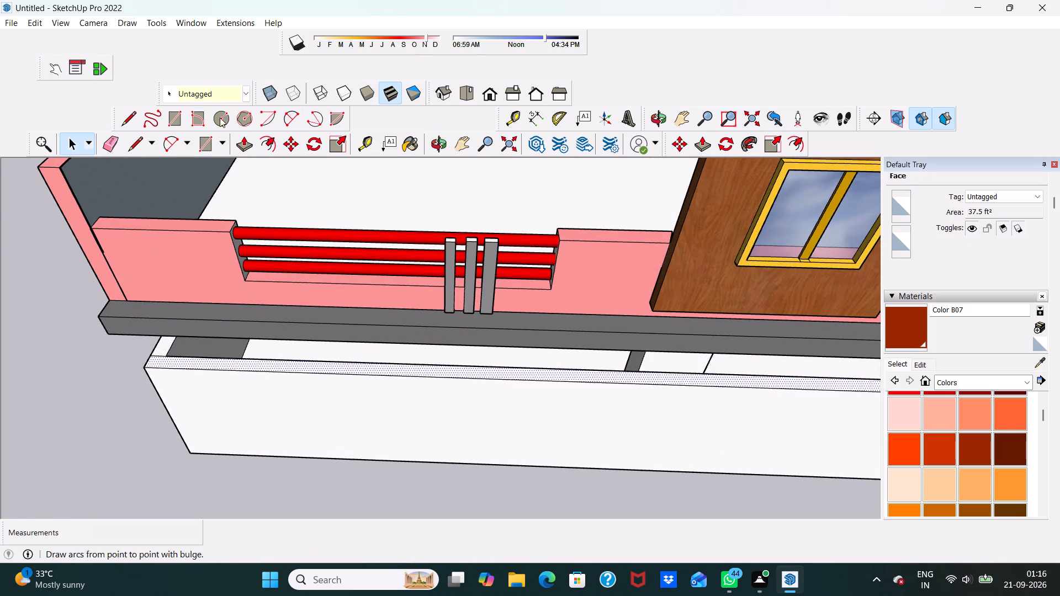
left_click(128, 114)
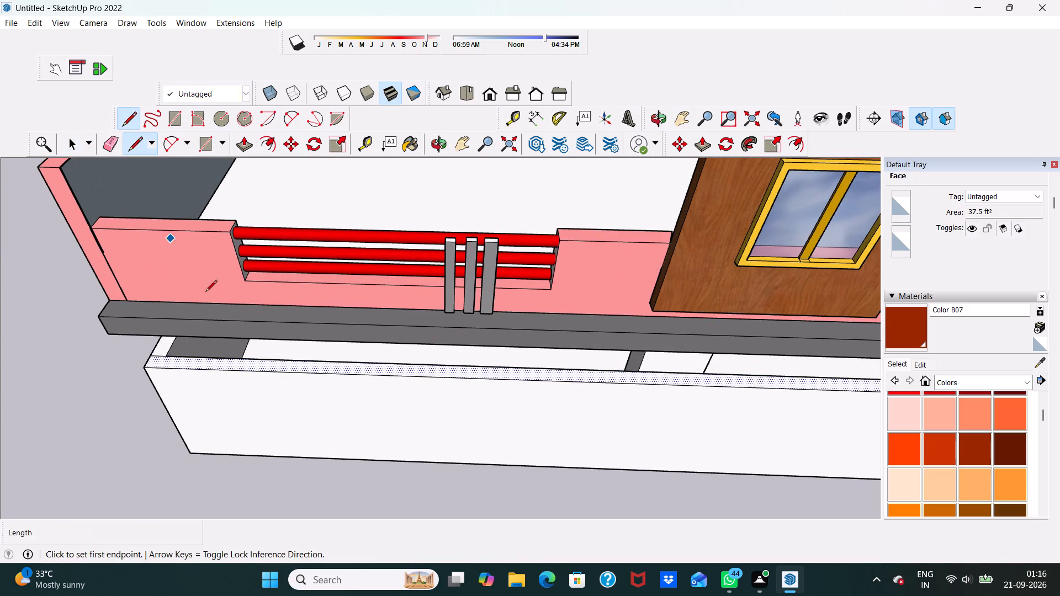
scroll(233, 268, "up", 3)
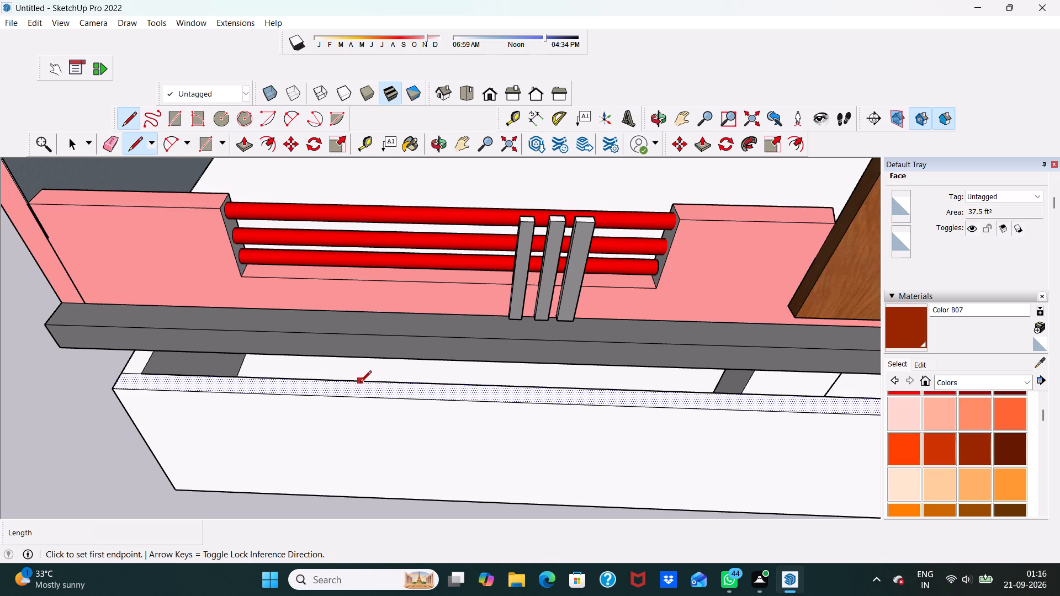
left_click(353, 383)
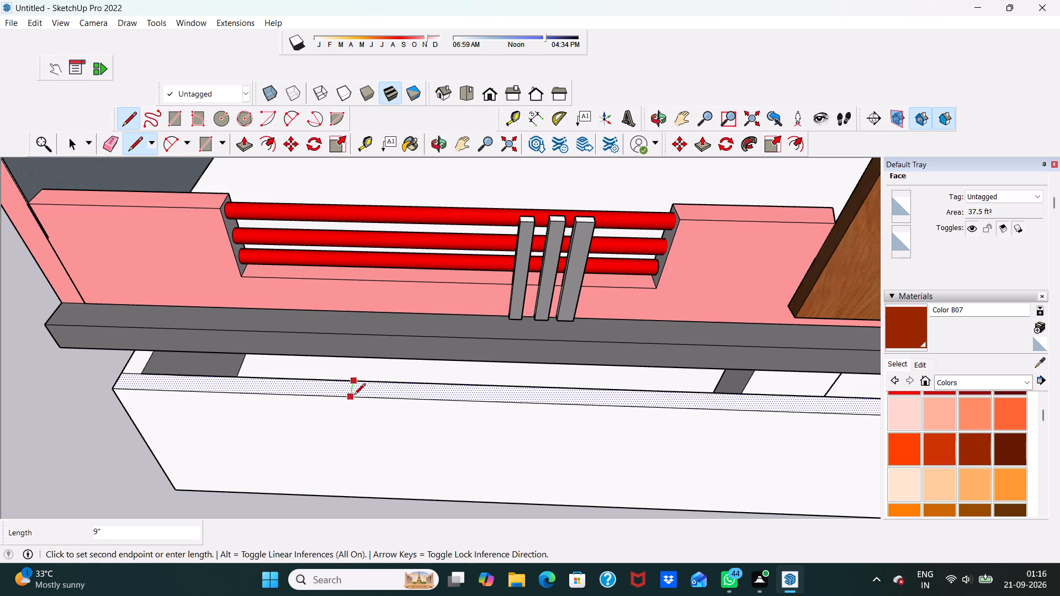
scroll(347, 390, "up", 1)
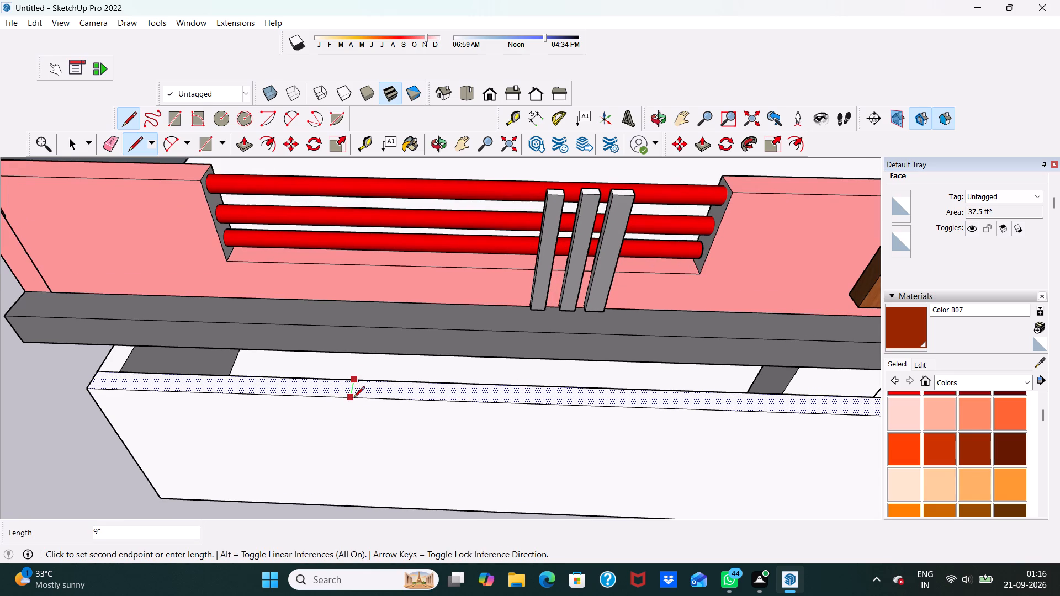
left_click(353, 398)
Draw a second line across the front wall's top face near its far end, below the teal wall.
scroll(321, 349, "down", 11)
scroll(722, 421, "up", 4)
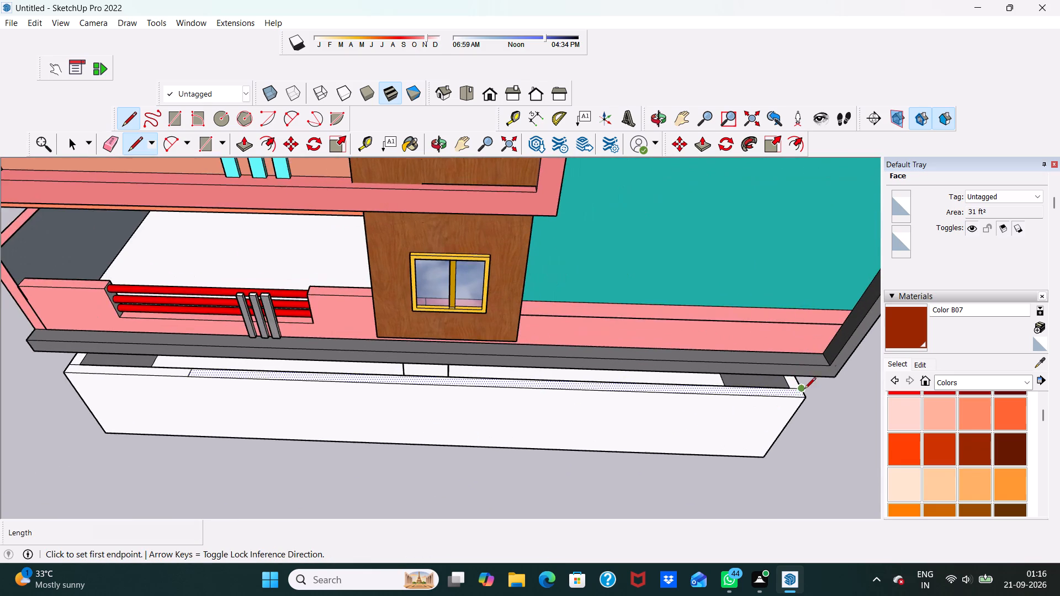
scroll(804, 390, "up", 3)
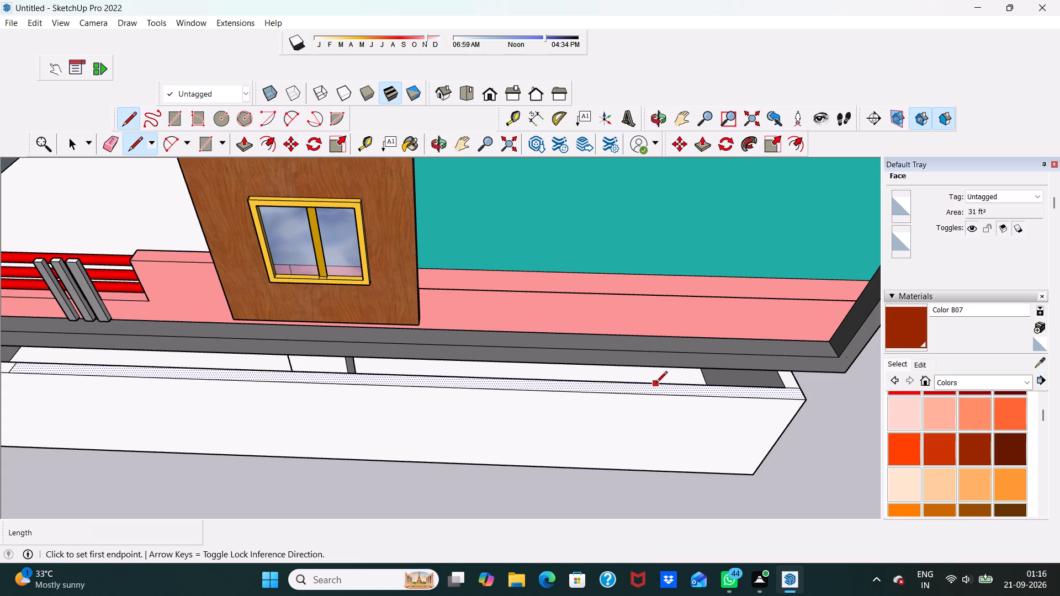
left_click(656, 384)
left_click(655, 398)
Push the middle section of the front wall's top face down to the floor to cut a wide gate opening.
scroll(693, 367, "down", 2)
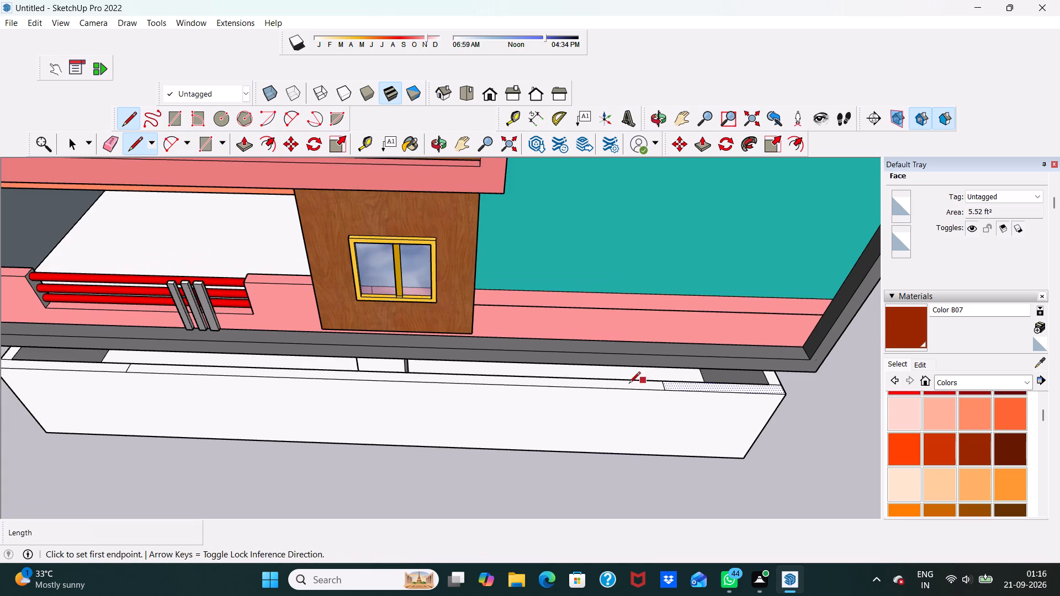
key("space")
left_click(77, 454)
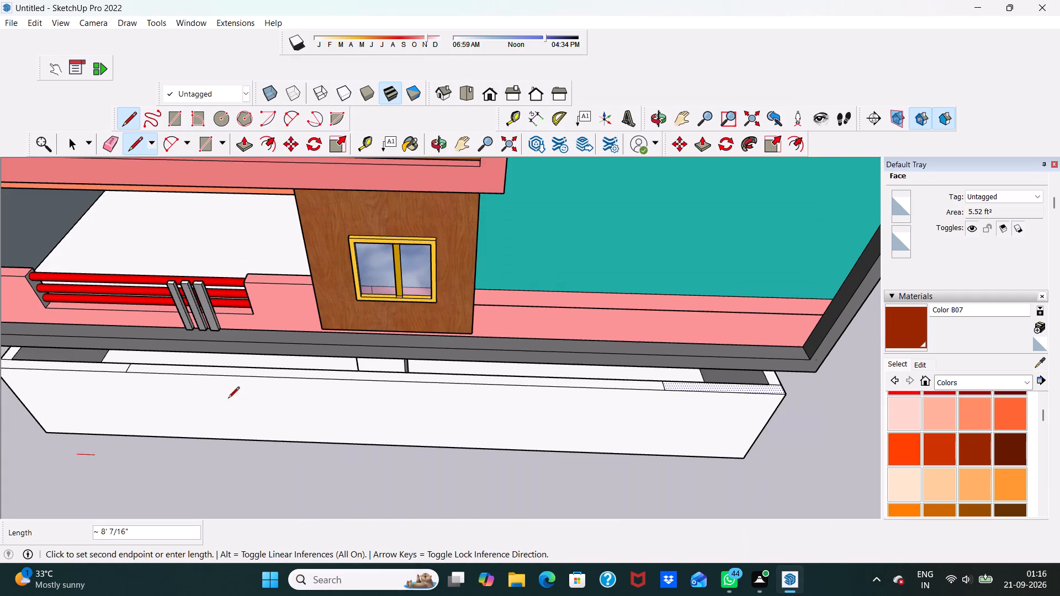
key("space")
left_click(238, 370)
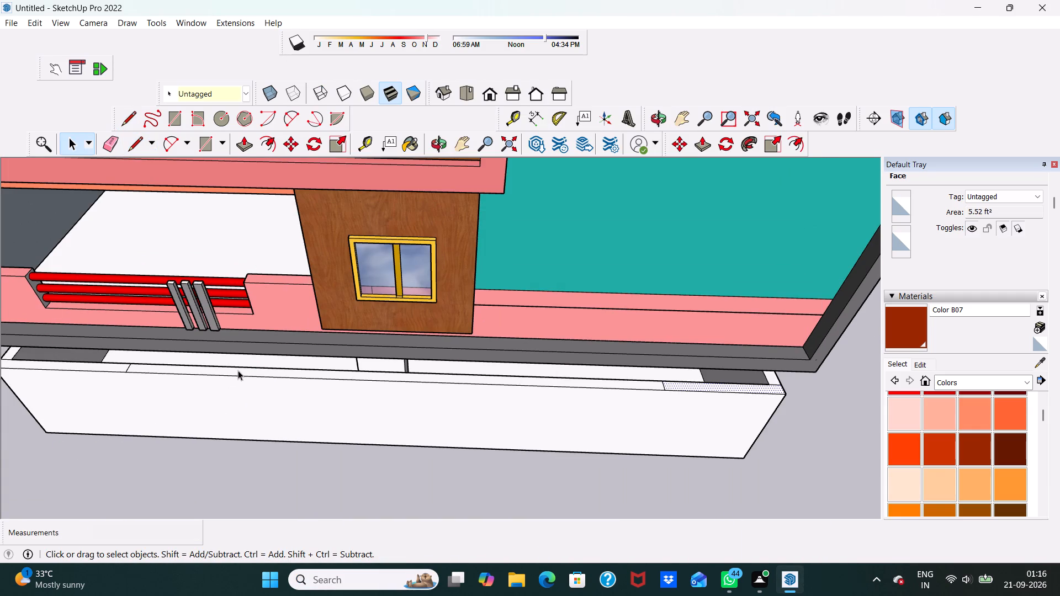
left_click(244, 143)
left_click_drag(259, 367, 293, 428)
key("space")
Pull the front face of the central ground-floor pillar forward to the line of the front wall.
middle_click_drag(278, 411, 315, 351)
scroll(246, 425, "up", 4)
middle_click_drag(284, 445, 210, 373)
scroll(210, 373, "down", 5)
scroll(343, 385, "up", 4)
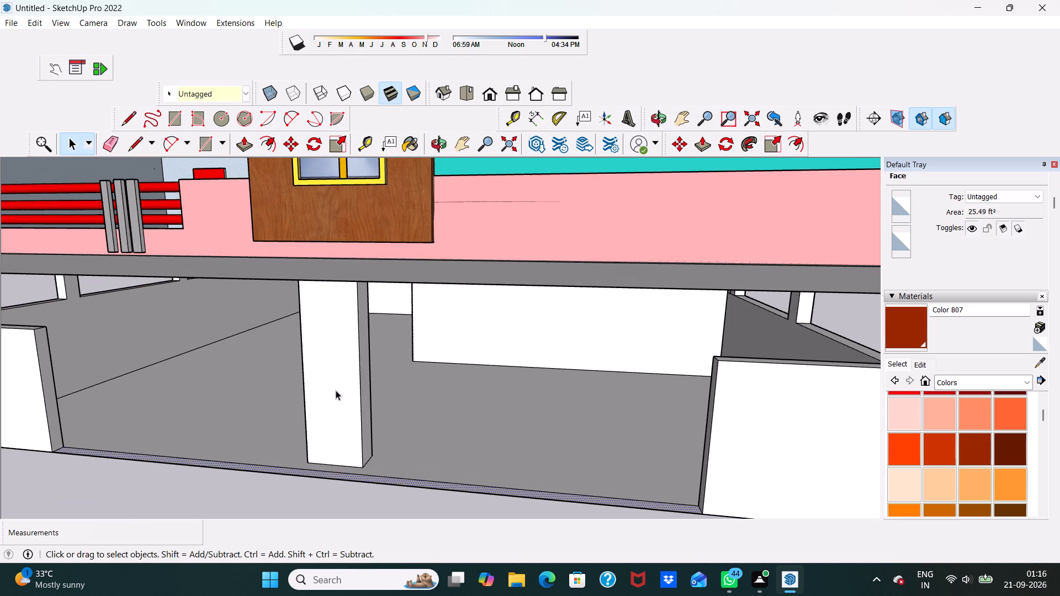
left_click(336, 390)
left_click(241, 142)
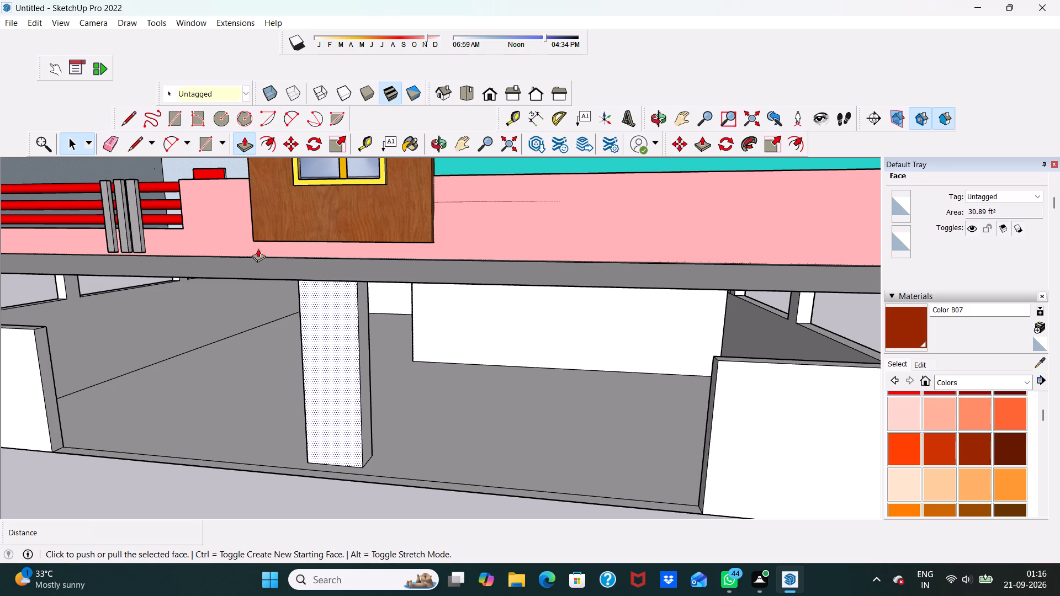
left_click_drag(321, 360, 323, 382)
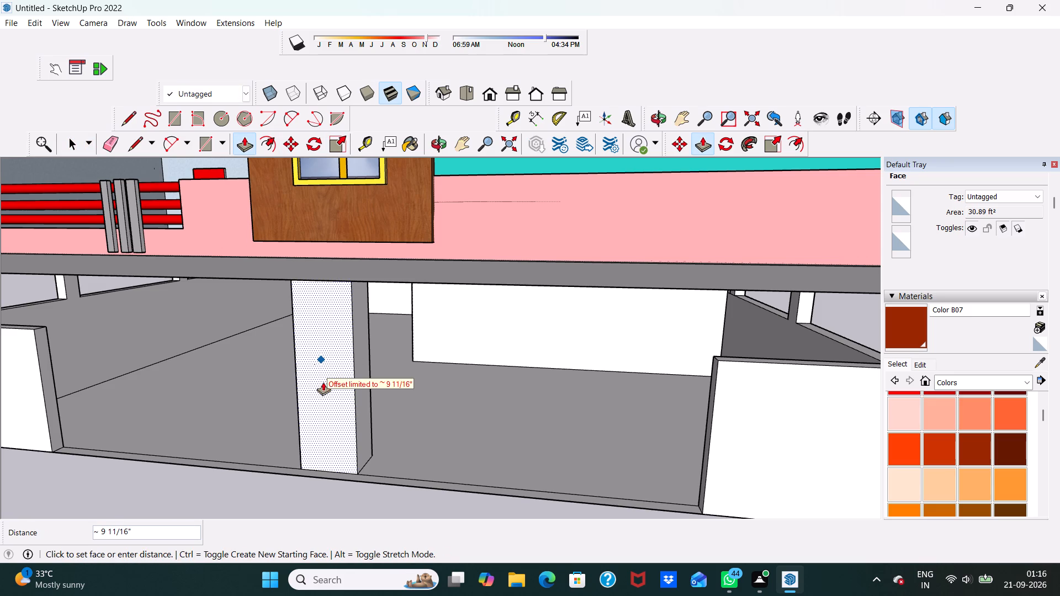
left_click_drag(323, 382, 321, 392)
left_click_drag(317, 372, 313, 395)
scroll(257, 331, "down", 3)
key("space")
middle_click_drag(270, 331, 353, 326)
key("space")
key("space")
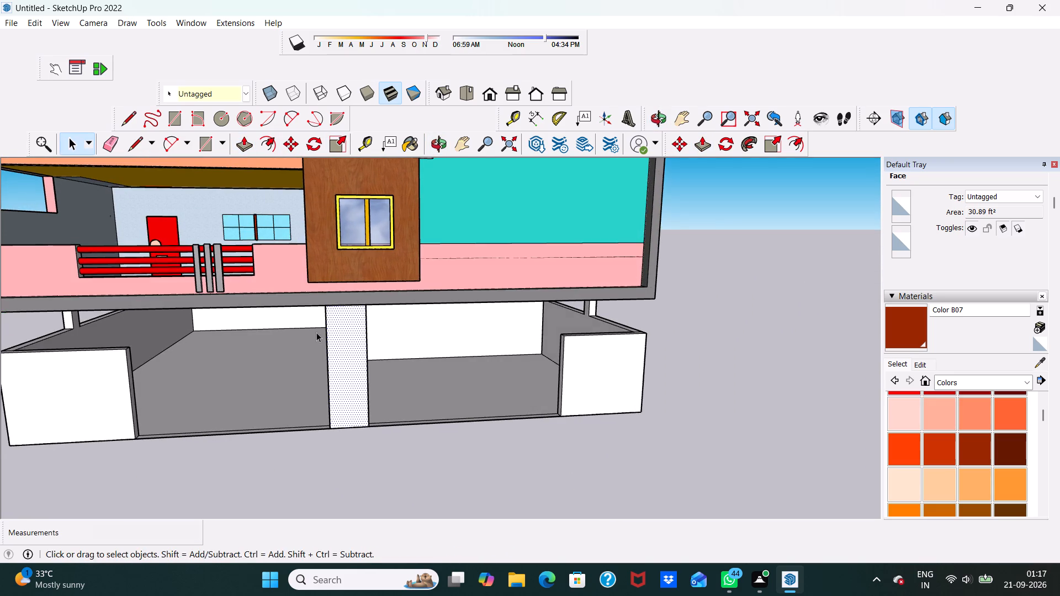
Import the Modern+Gate+1 model from the Downloads folder.
middle_click_drag(315, 337, 328, 320)
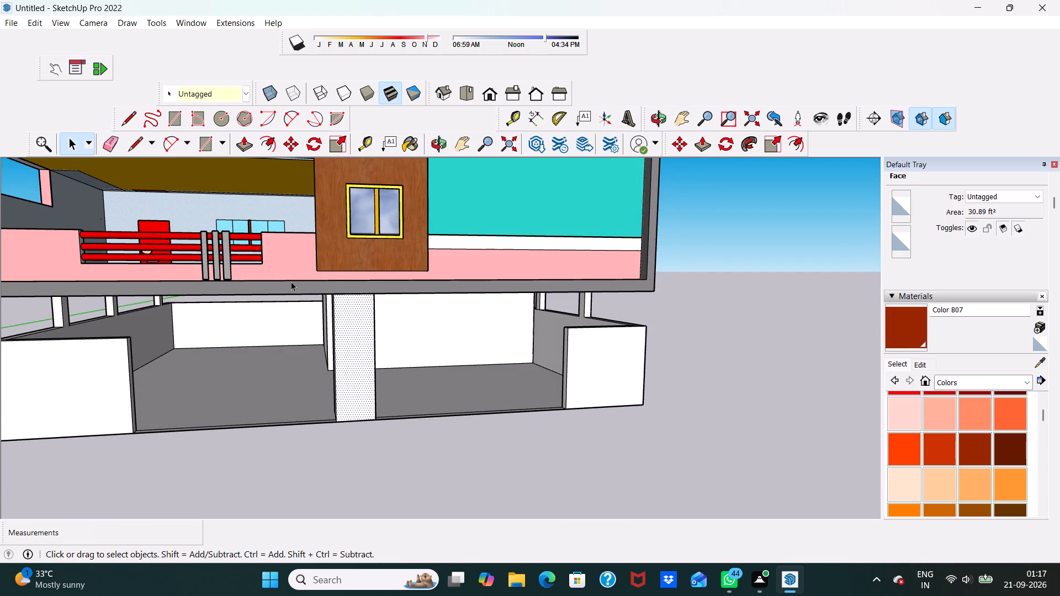
scroll(51, 221, "down", 1)
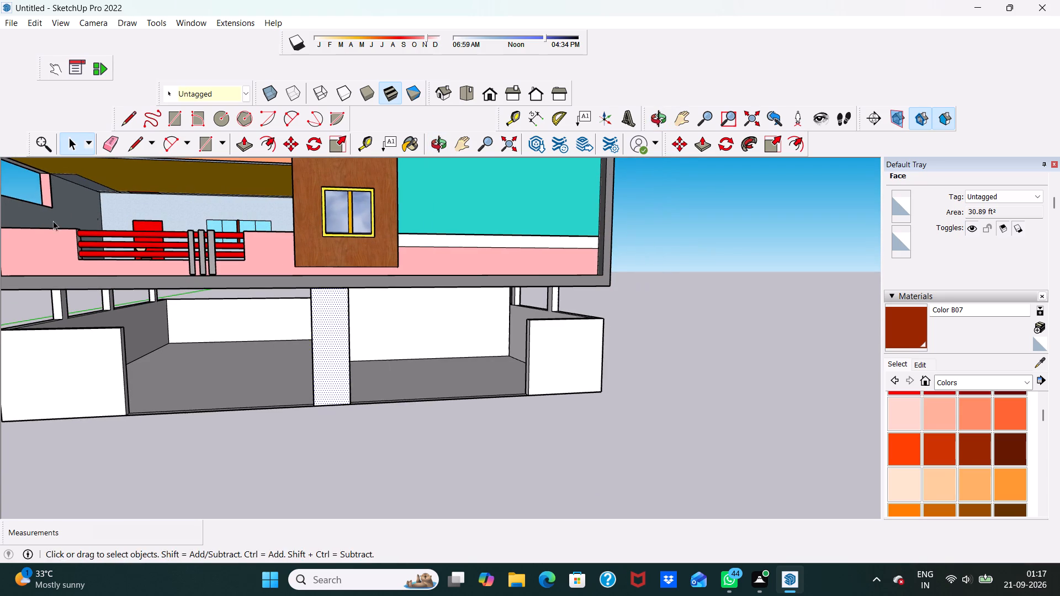
left_click(2, 19)
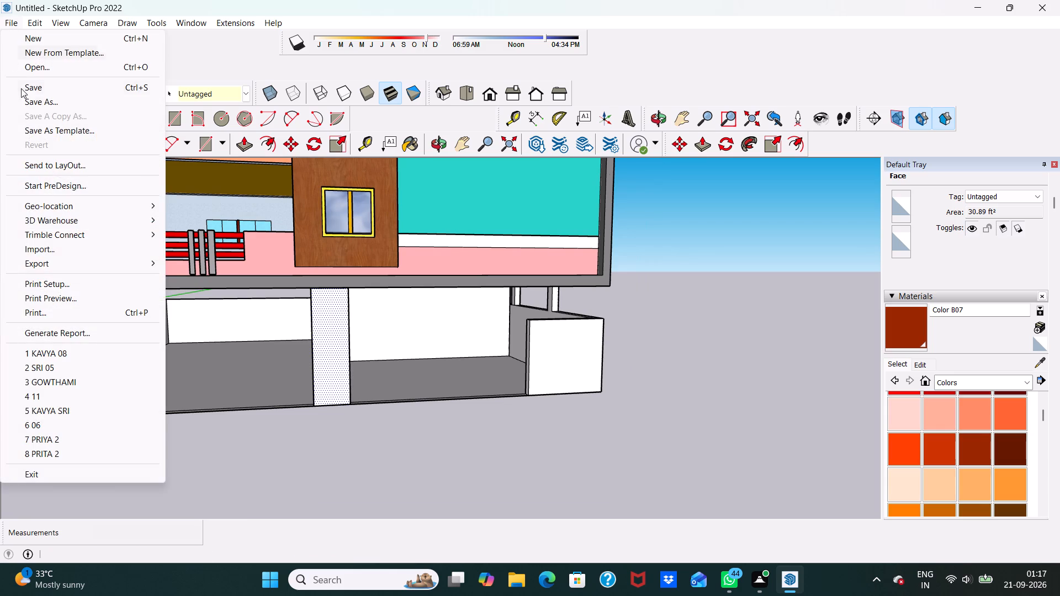
left_click(82, 249)
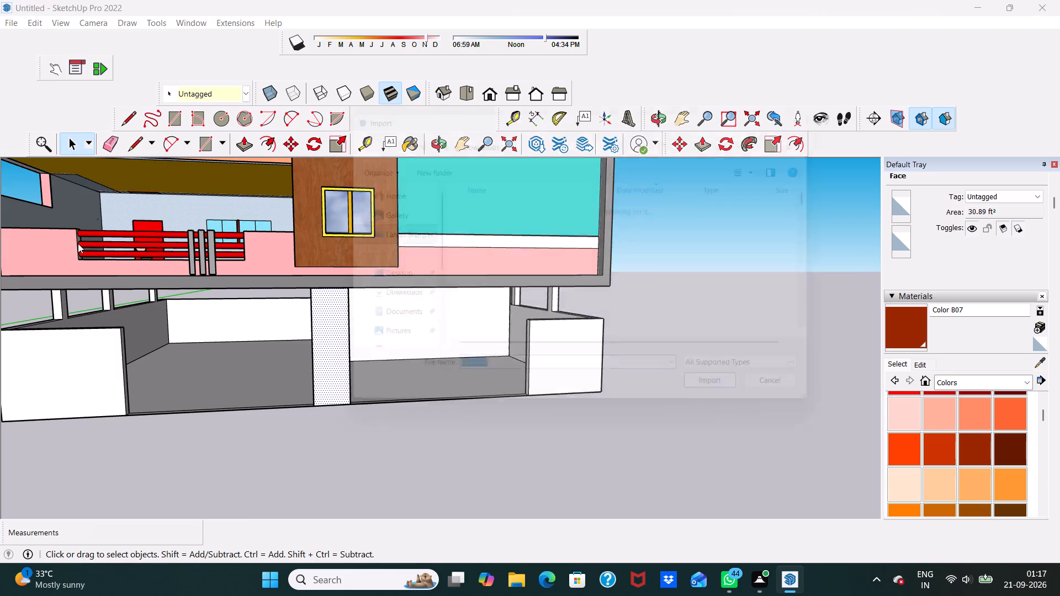
scroll(461, 246, "down", 1)
scroll(524, 248, "down", 4)
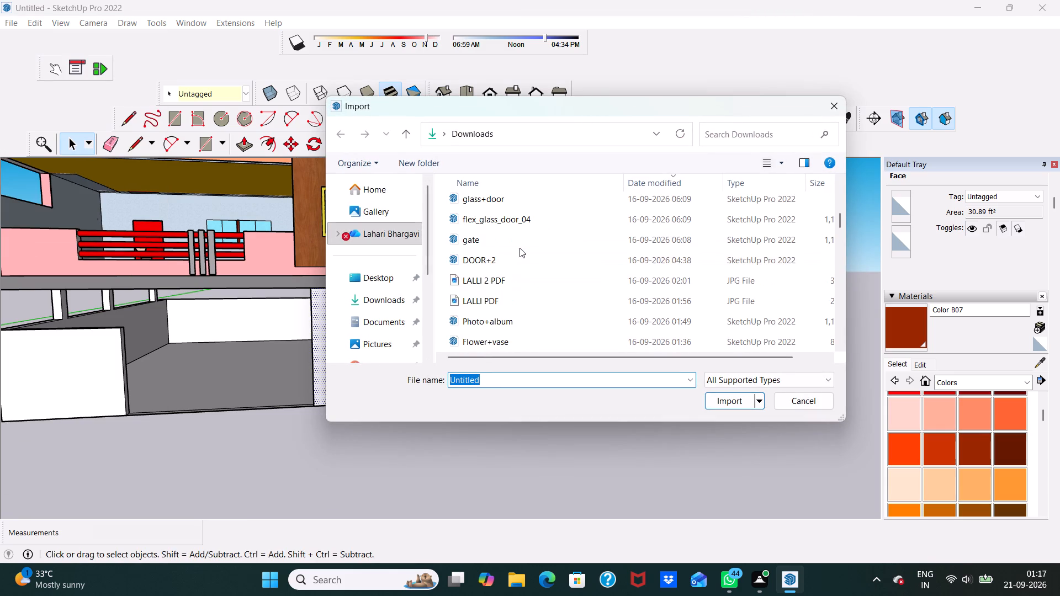
scroll(516, 246, "up", 3)
scroll(516, 246, "down", 4)
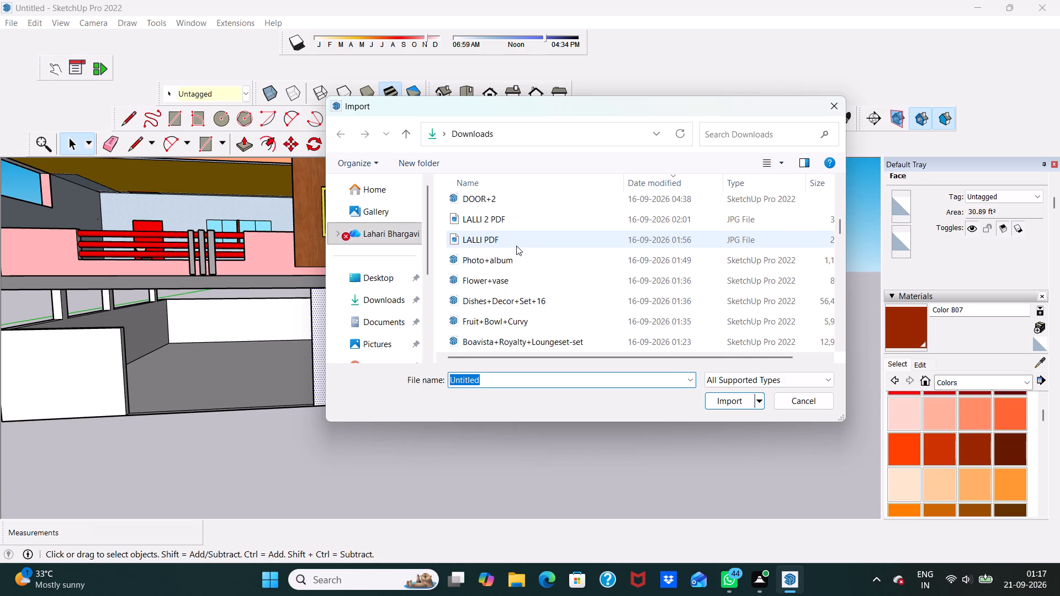
scroll(516, 246, "down", 3)
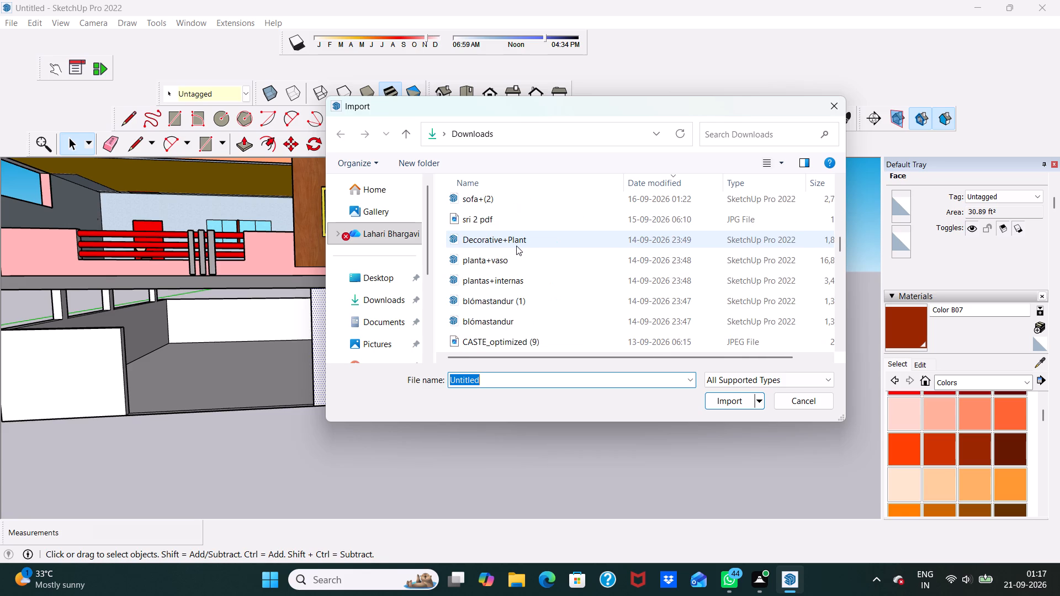
scroll(515, 247, "down", 6)
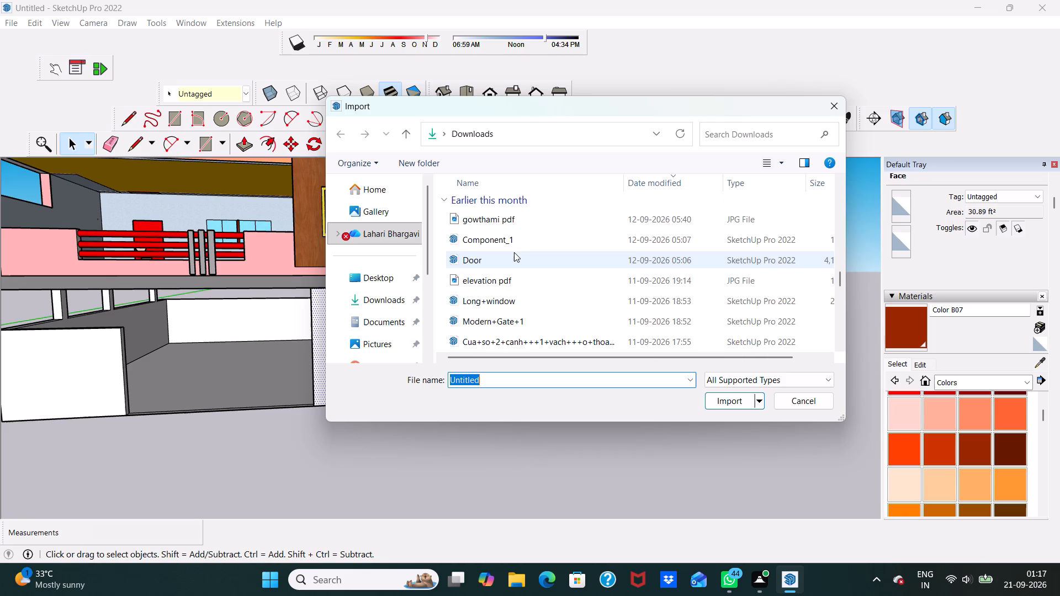
scroll(513, 252, "up", 1)
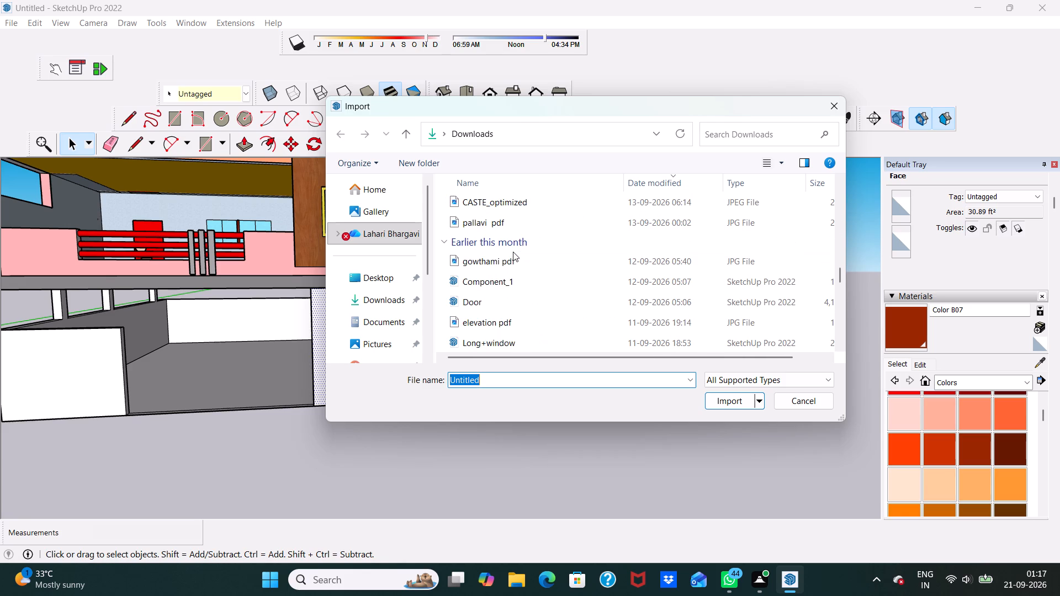
scroll(513, 251, "up", 1)
scroll(513, 251, "down", 1)
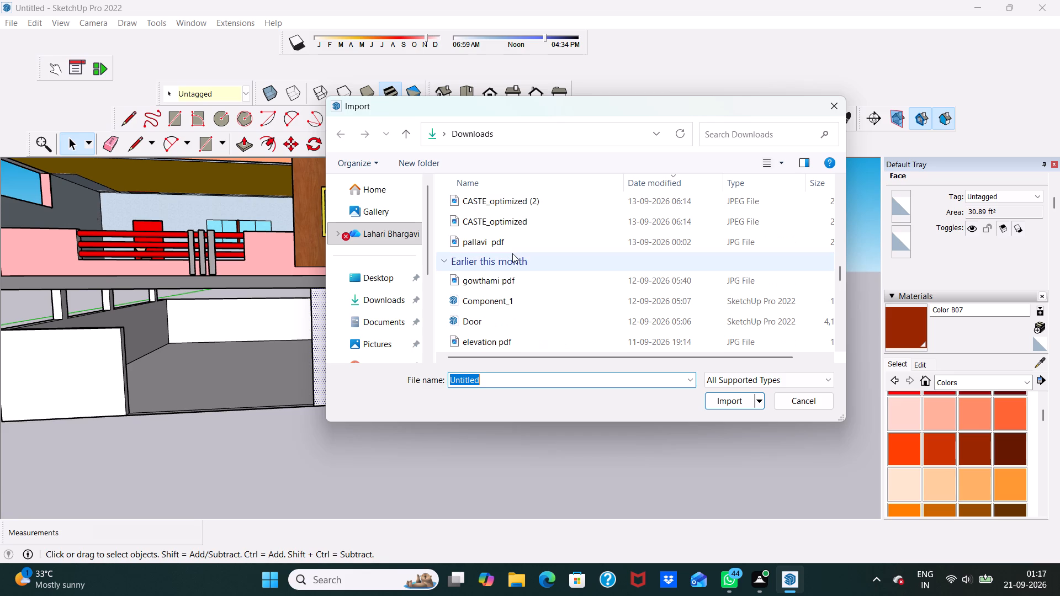
scroll(494, 315, "down", 1)
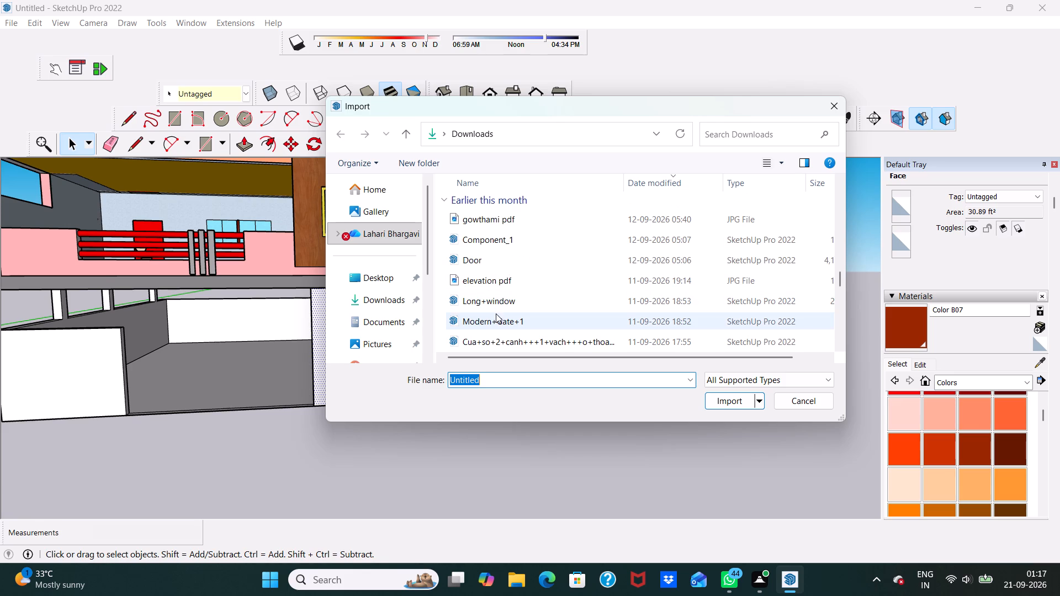
left_click(497, 319)
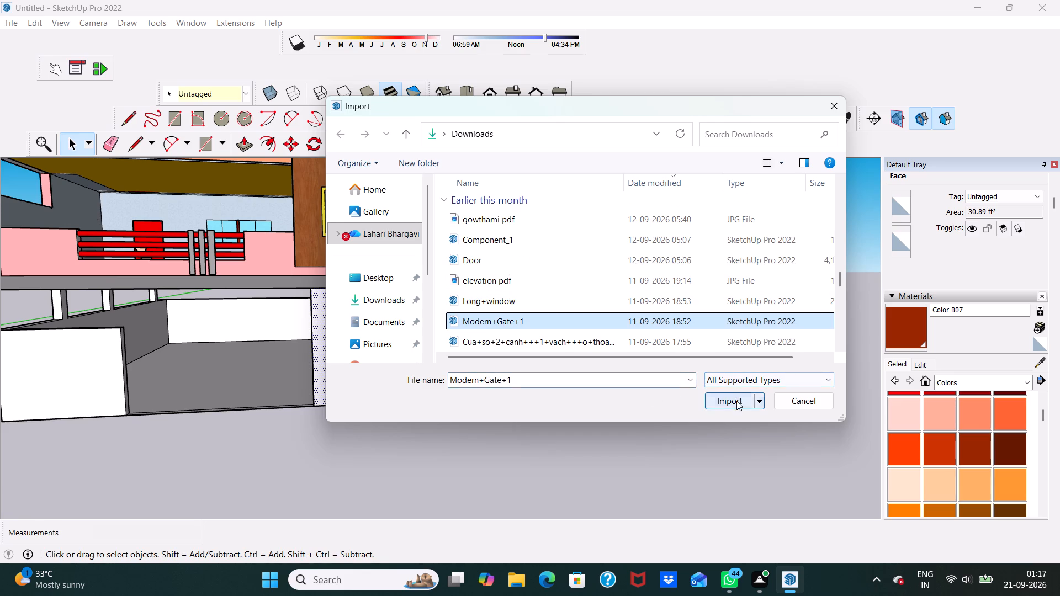
left_click(736, 401)
Place the gate at the bottom front corner of the front-wall opening below the red-railed balcony, against the outer wall section.
scroll(173, 385, "up", 2)
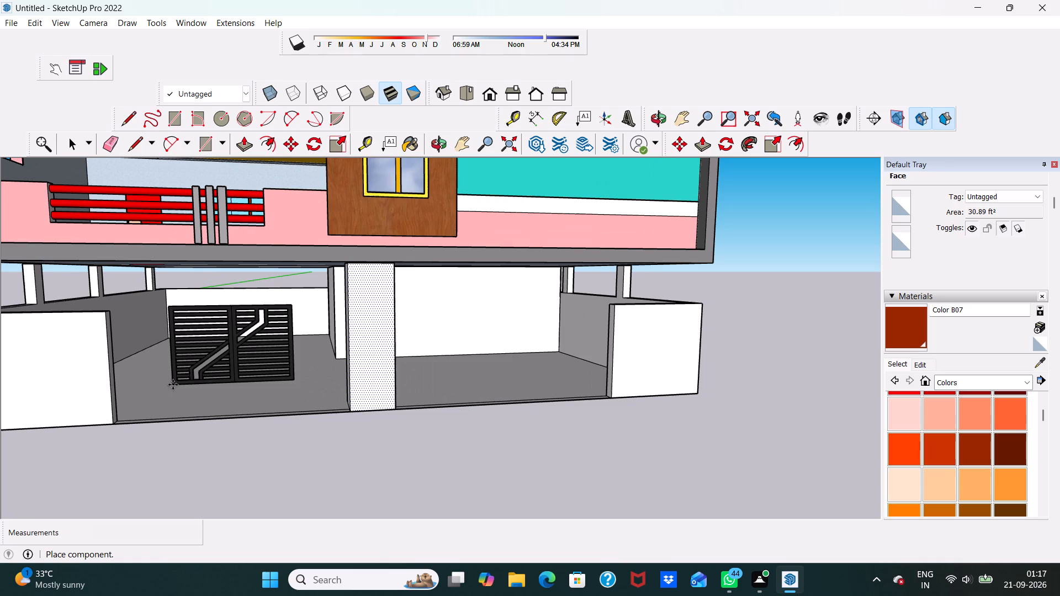
scroll(145, 405, "up", 6)
scroll(67, 441, "up", 7)
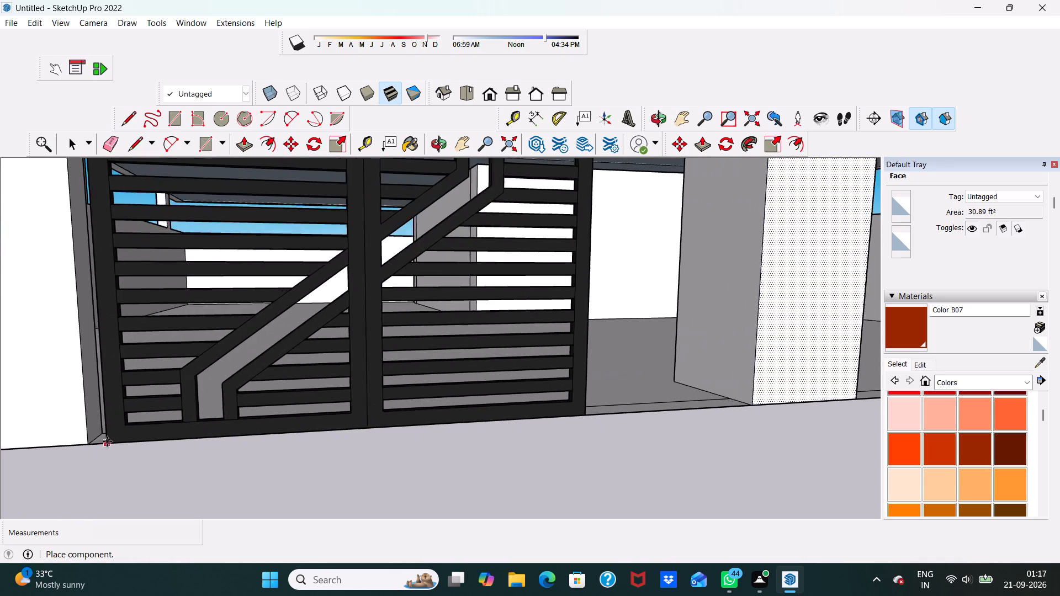
scroll(107, 441, "up", 2)
left_click(85, 443)
Scale the gate up uniformly from its outer bottom corner by a factor of about 1.09.
scroll(34, 407, "down", 5)
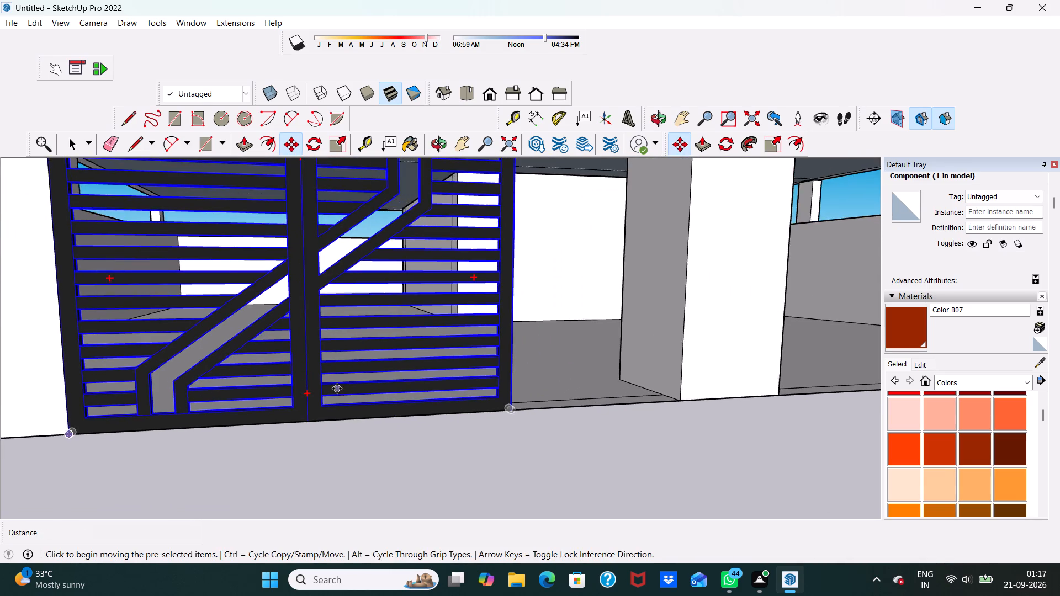
scroll(337, 389, "down", 5)
middle_click_drag(385, 388, 321, 462)
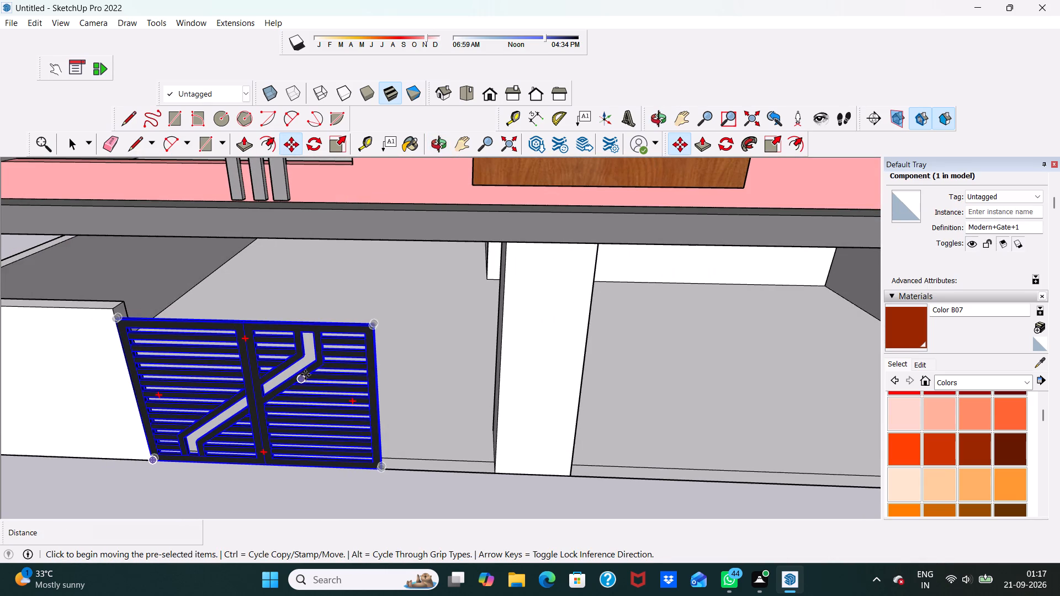
left_click(342, 142)
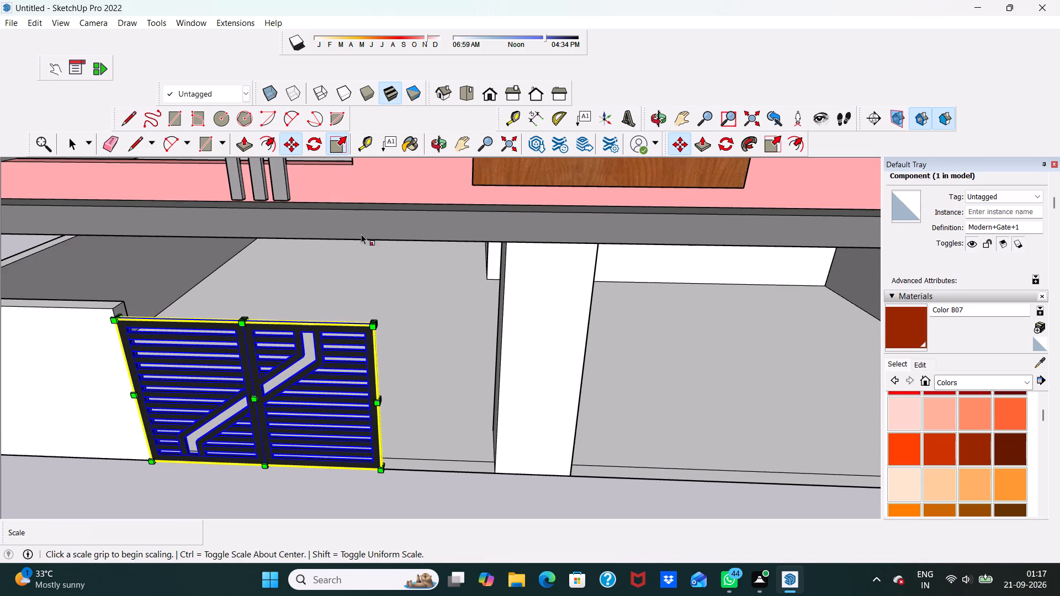
left_click_drag(373, 322, 408, 315)
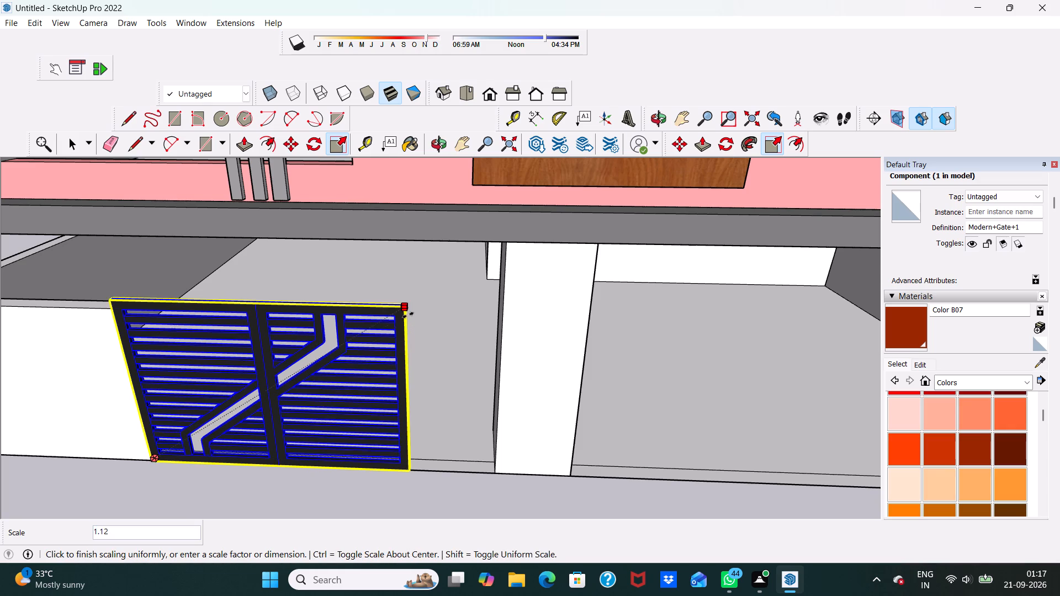
left_click_drag(408, 315, 450, 351)
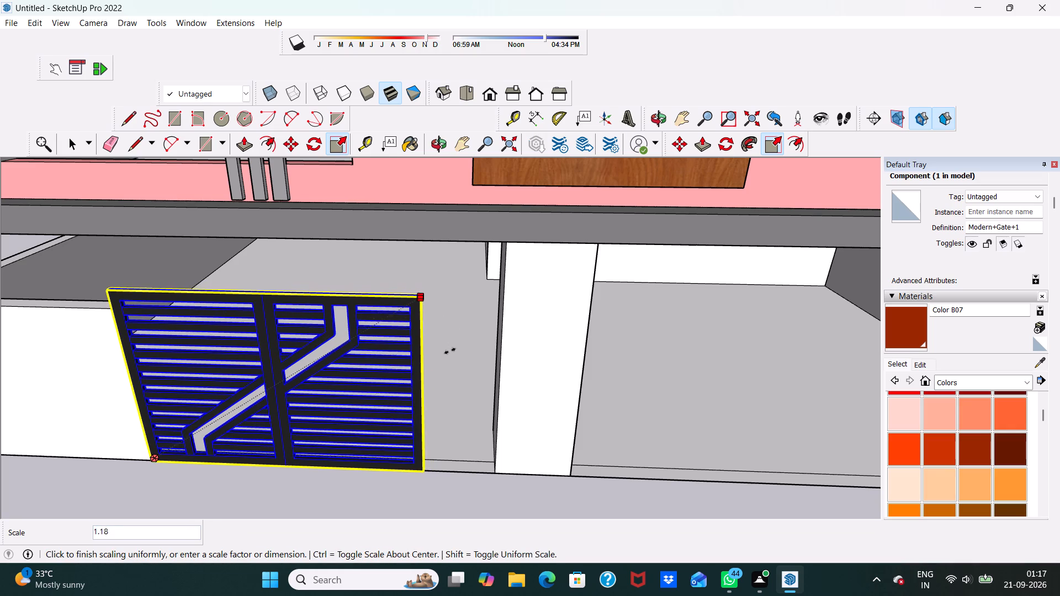
left_click_drag(450, 351, 421, 354)
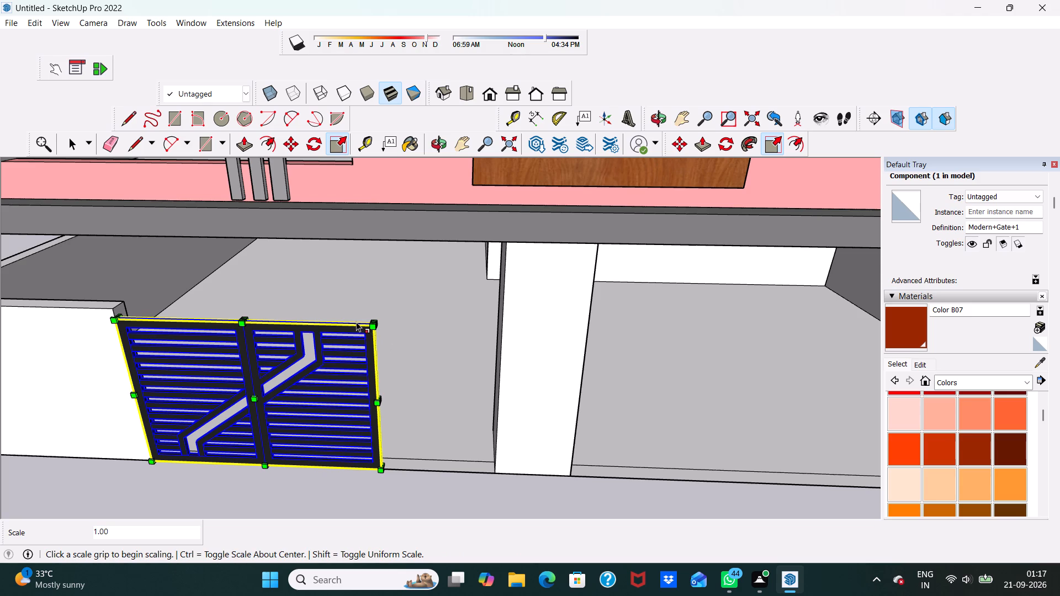
scroll(356, 322, "up", 2)
left_click_drag(379, 327, 379, 326)
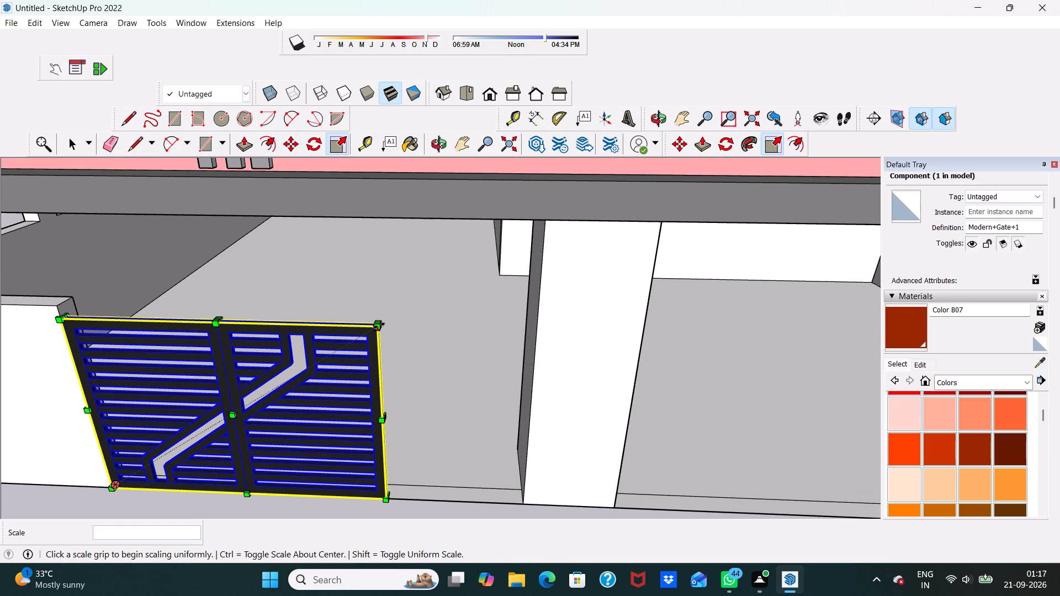
left_click_drag(379, 326, 387, 280)
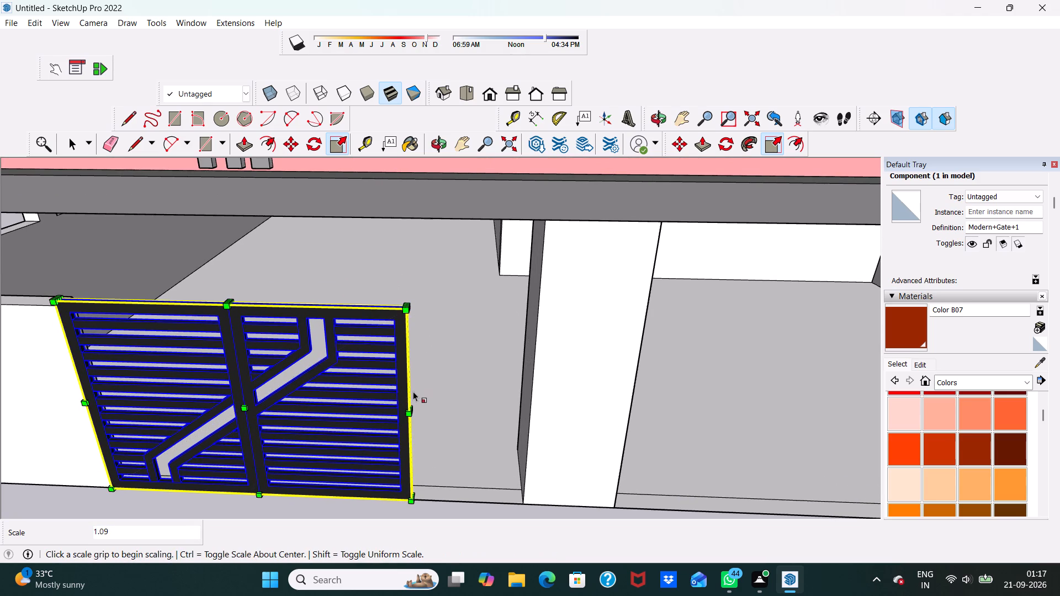
Stretch the gate along the red axis, widening its free side towards the central ground-floor pillar.
scroll(413, 395, "up", 5)
middle_click_drag(400, 396, 383, 401)
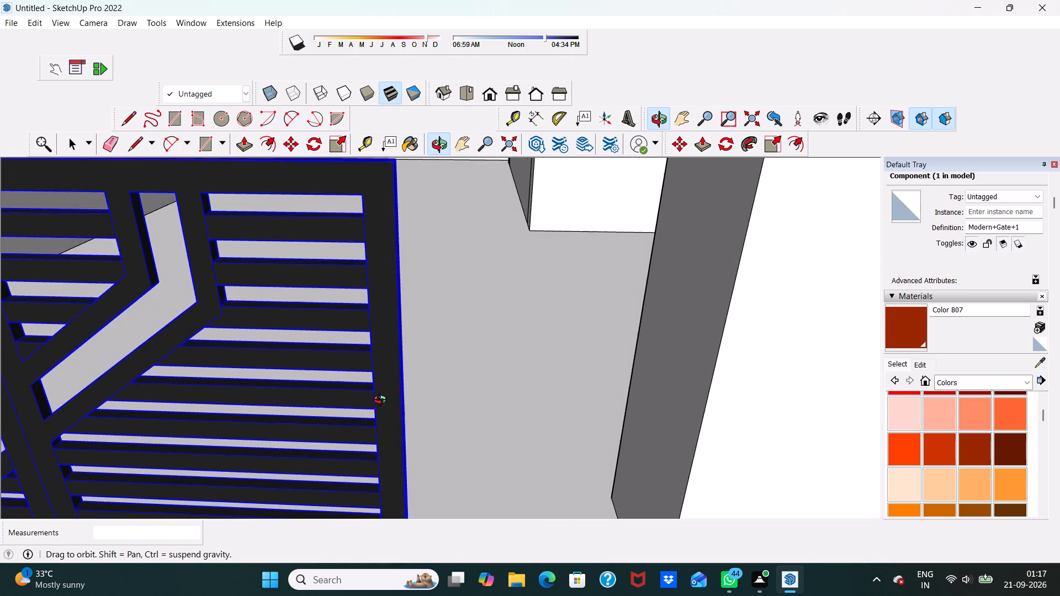
middle_click_drag(383, 401, 314, 393)
scroll(351, 412, "up", 1)
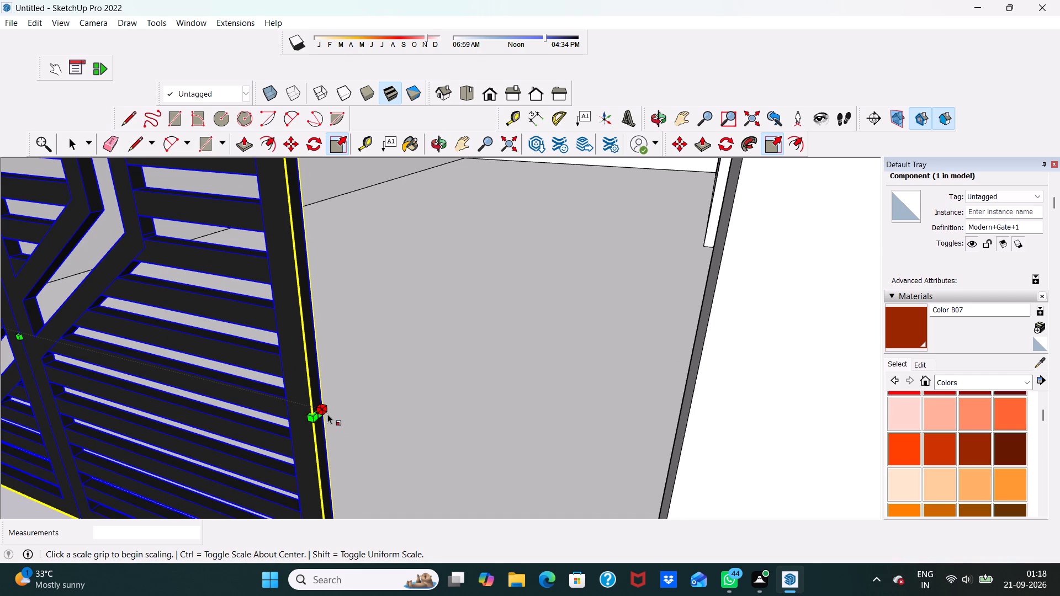
scroll(326, 414, "up", 5)
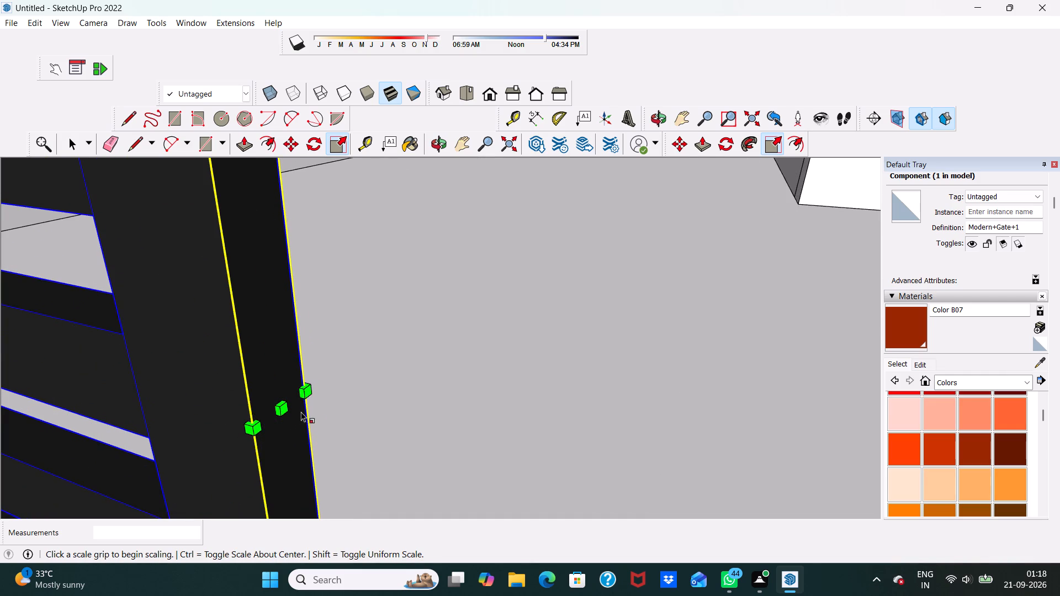
left_click_drag(282, 411, 483, 432)
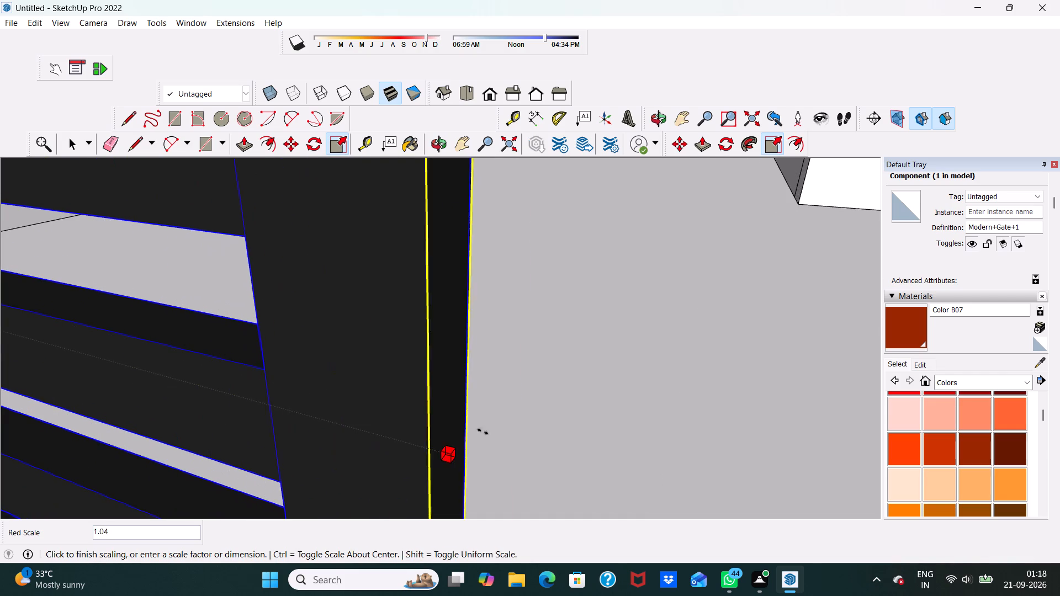
left_click_drag(483, 432, 671, 416)
Stretch the gate along the red axis by about 1.26 until its free edge meets the central pillar, and deselect it.
scroll(546, 342, "down", 17)
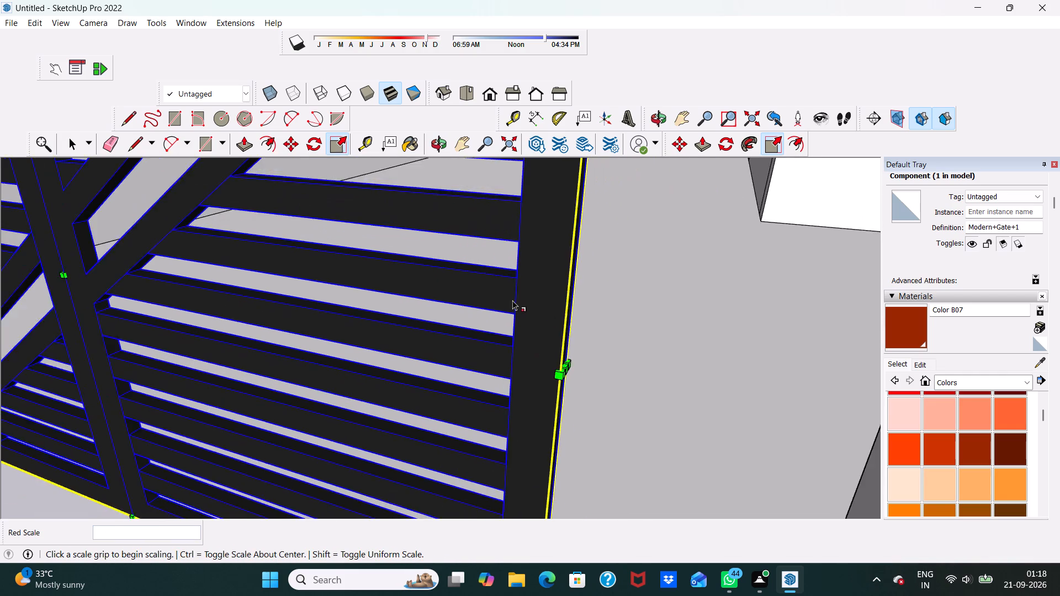
scroll(512, 300, "down", 5)
middle_click_drag(578, 353, 490, 333)
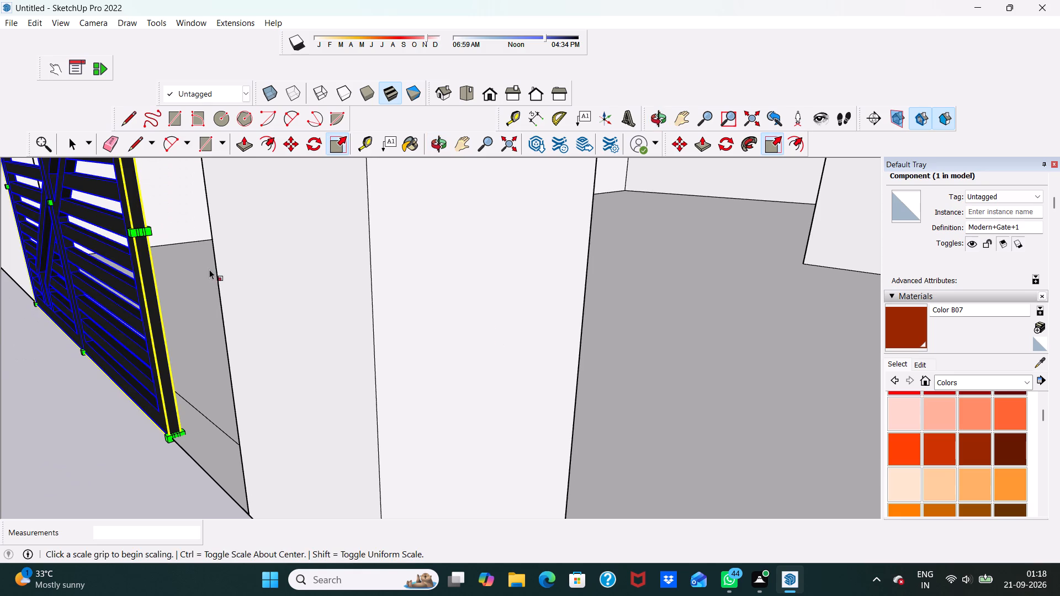
scroll(126, 225, "up", 3)
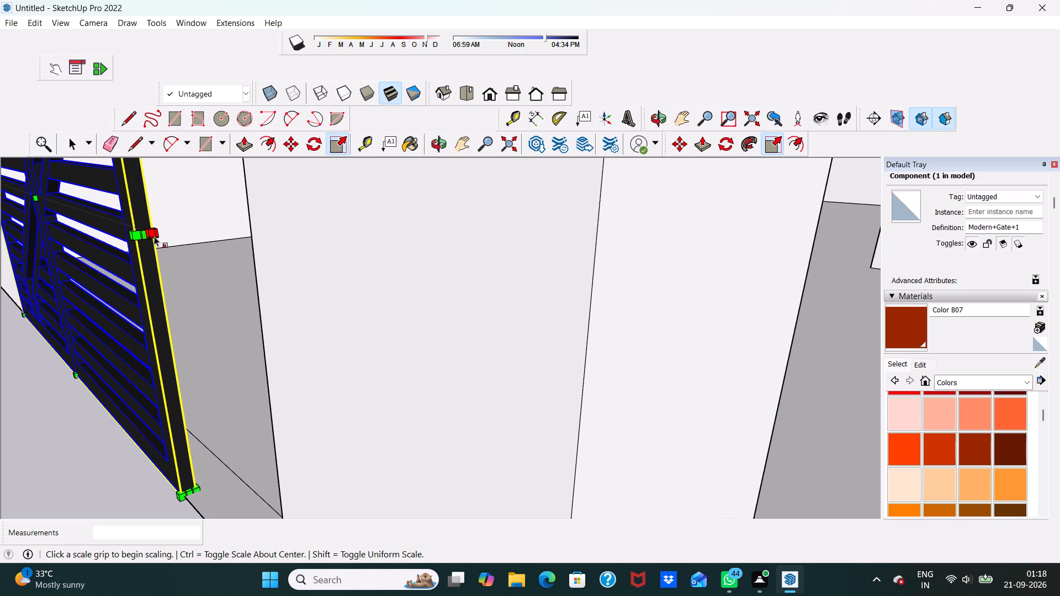
left_click_drag(145, 236, 243, 316)
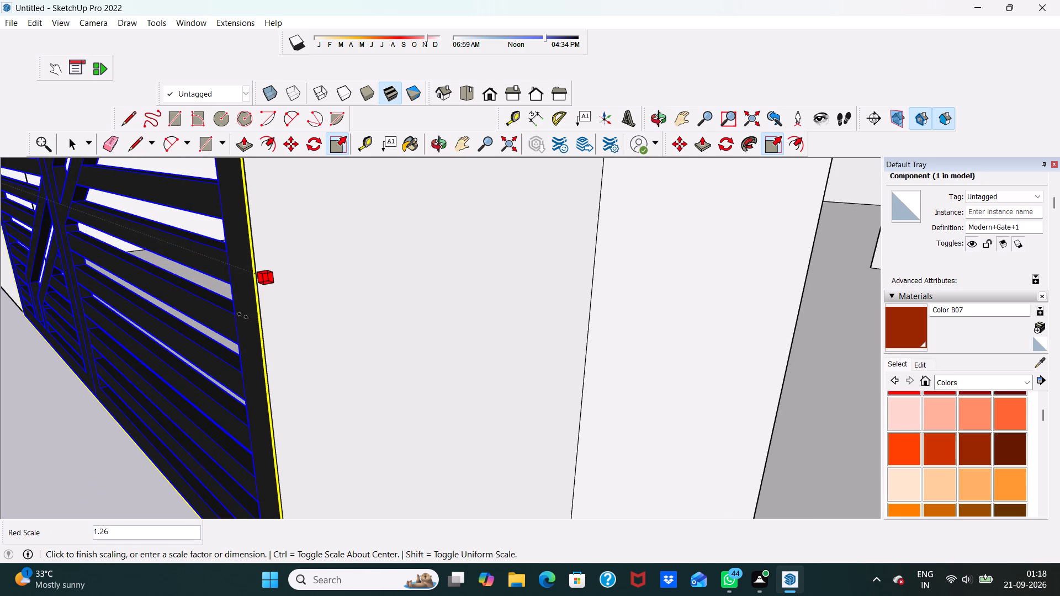
left_click_drag(243, 316, 243, 316)
middle_click_drag(249, 315, 398, 285)
scroll(360, 255, "down", 12)
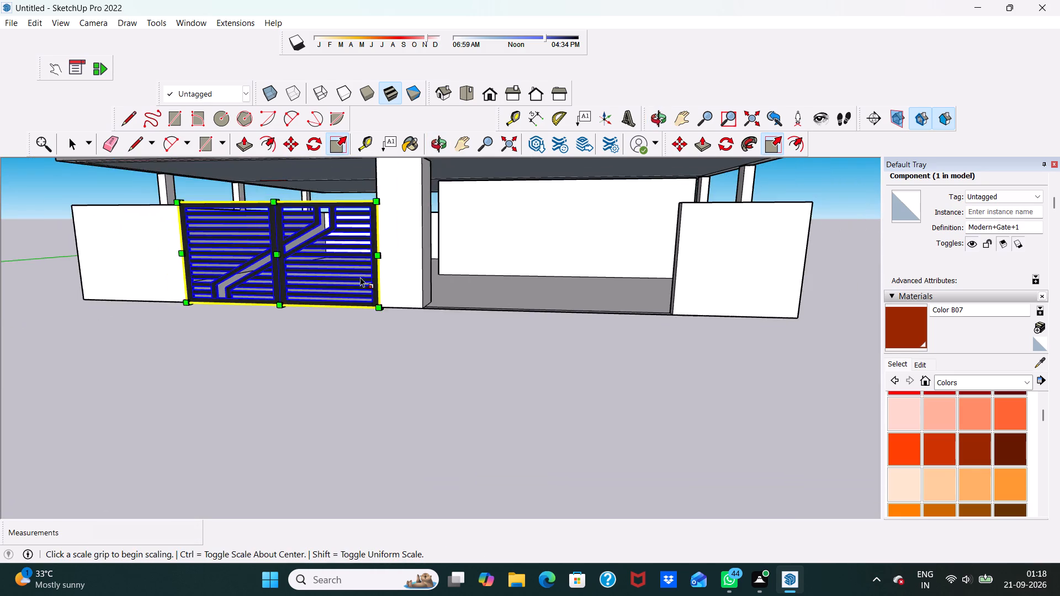
middle_click_drag(362, 278, 405, 275)
left_click(255, 356)
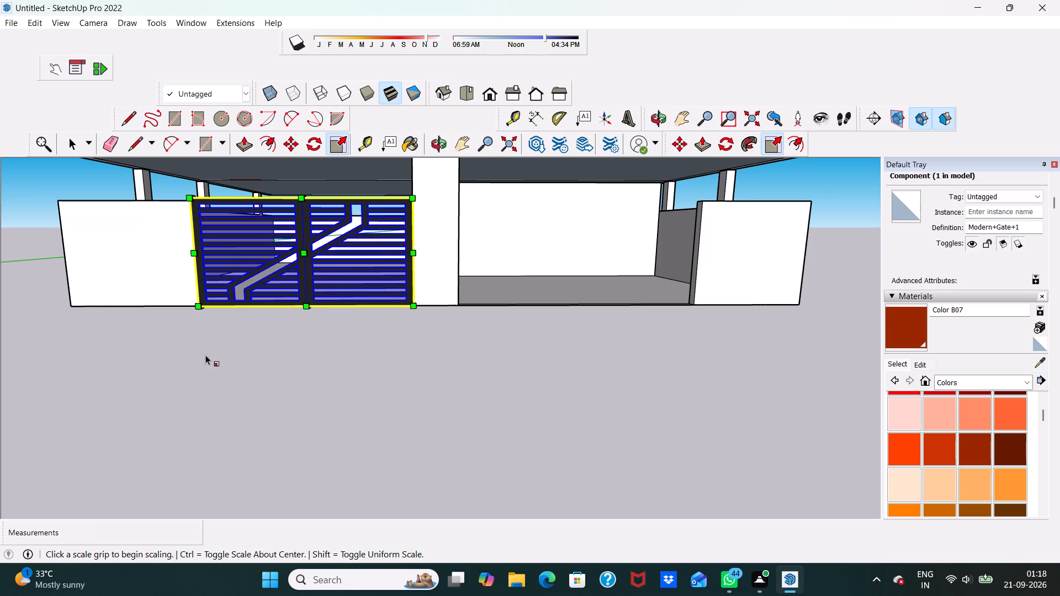
key("space")
scroll(344, 350, "left", 2)
key("space")
left_click(153, 429)
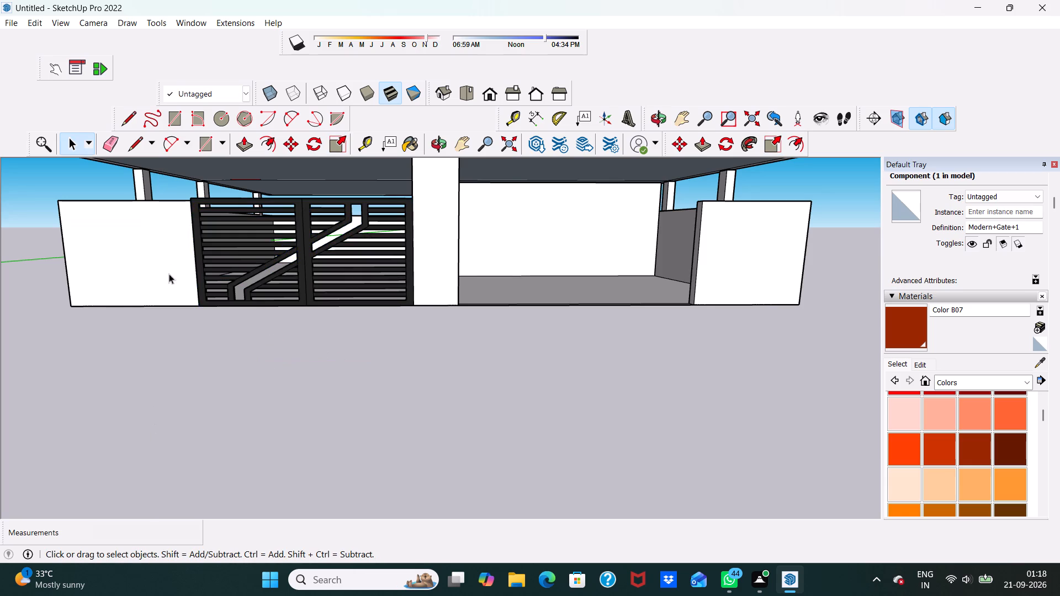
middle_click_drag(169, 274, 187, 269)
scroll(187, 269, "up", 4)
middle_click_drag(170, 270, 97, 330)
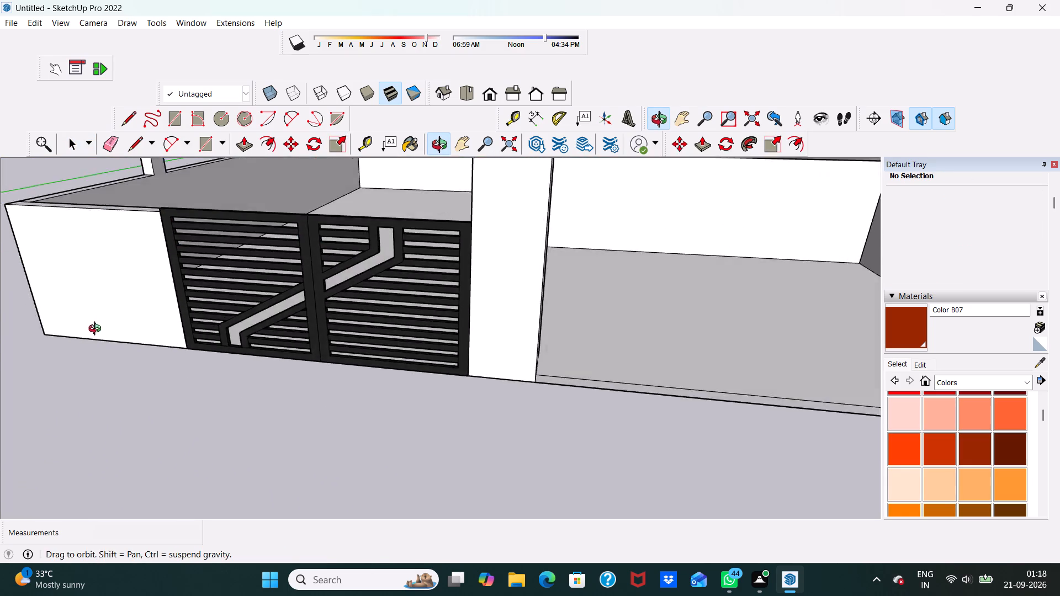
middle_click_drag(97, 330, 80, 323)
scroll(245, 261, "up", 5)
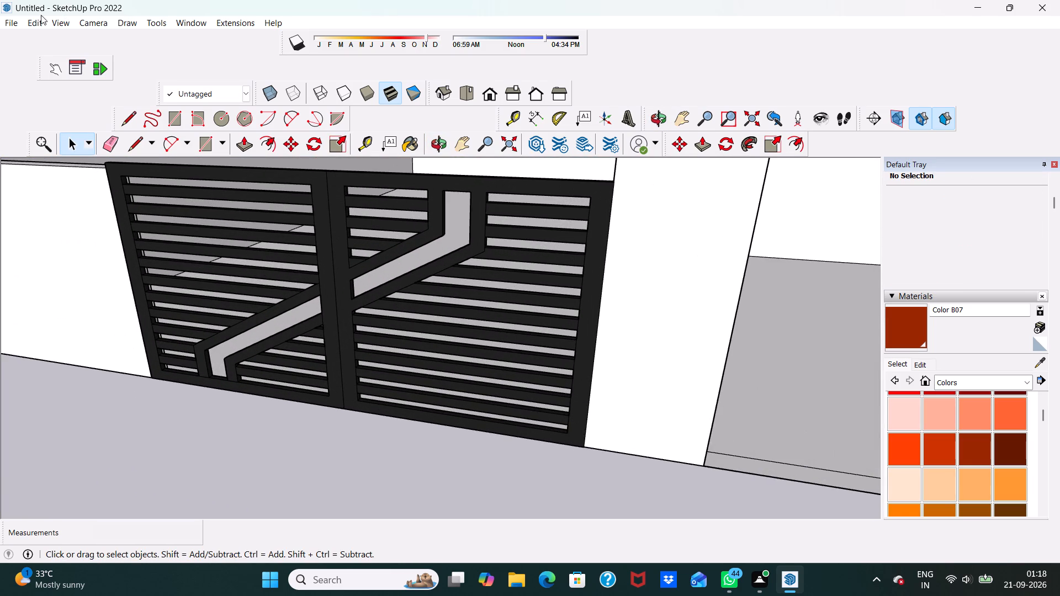
Import the Modern+Gate+1 model from the Downloads folder.
left_click(5, 25)
left_click(49, 247)
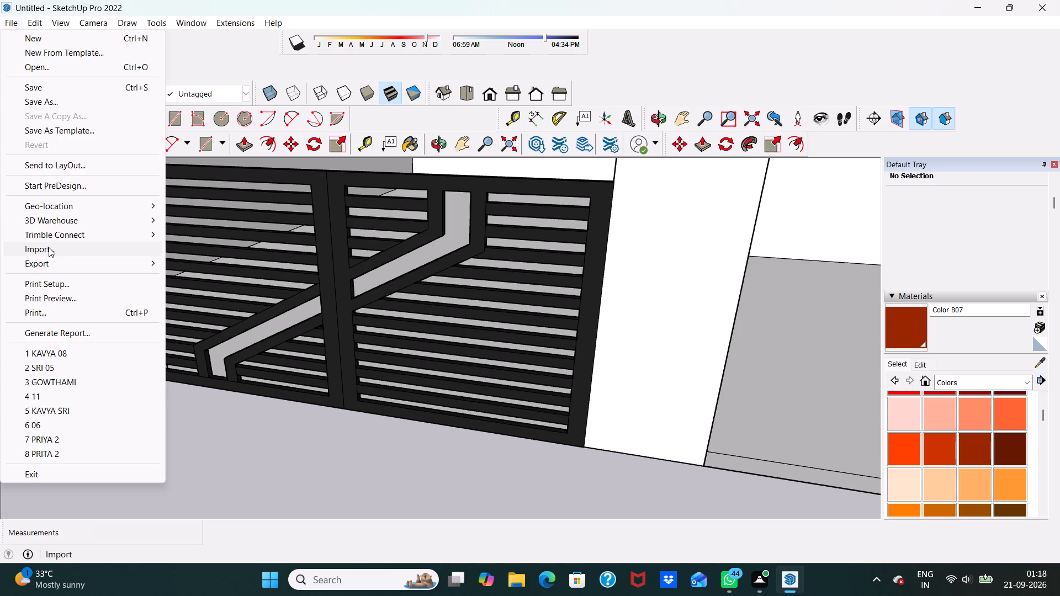
scroll(266, 288, "down", 2)
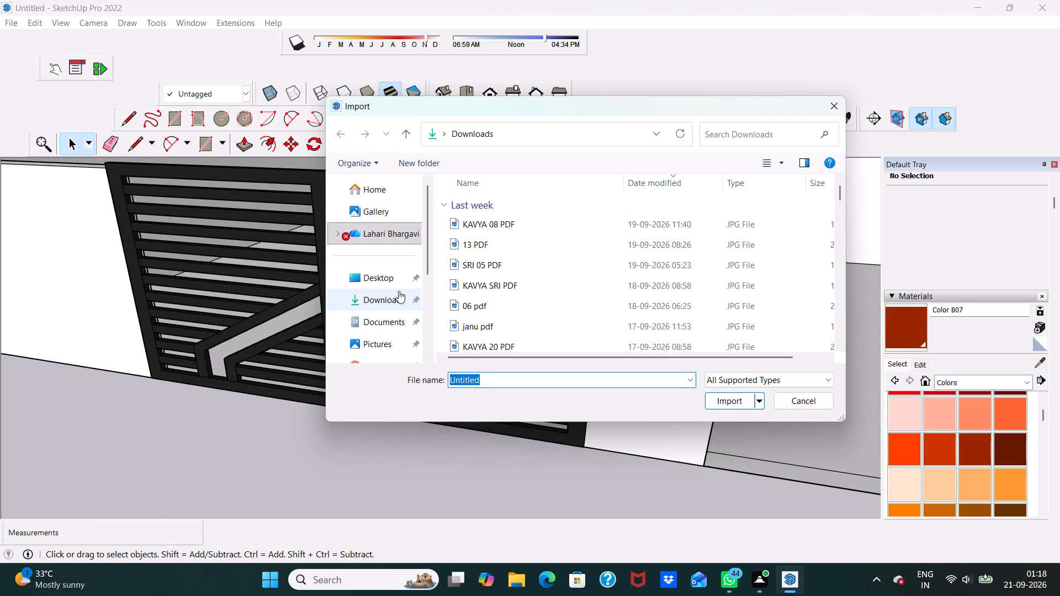
scroll(436, 273, "down", 13)
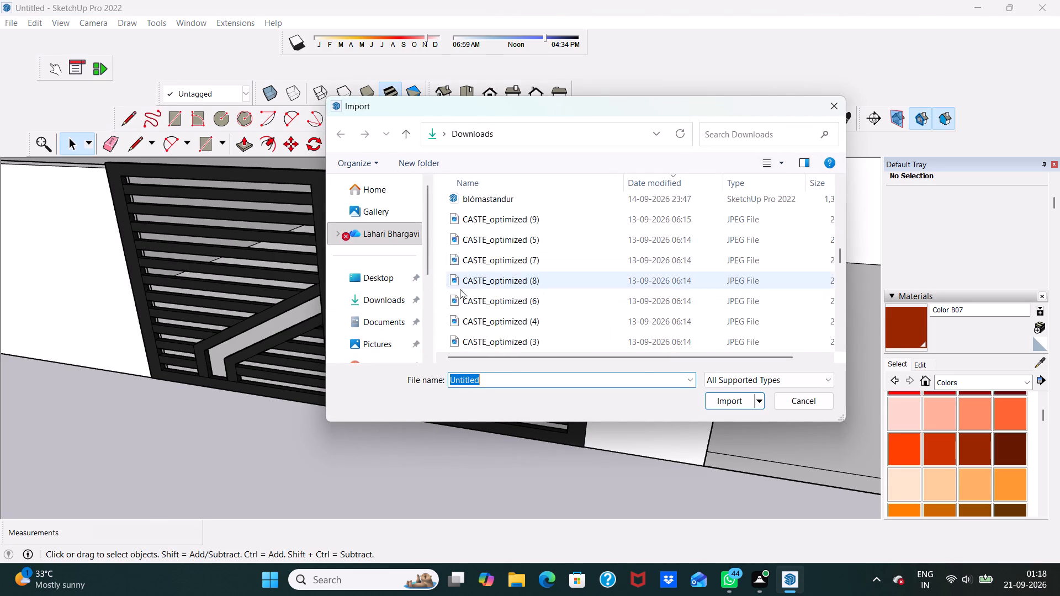
scroll(460, 289, "down", 12)
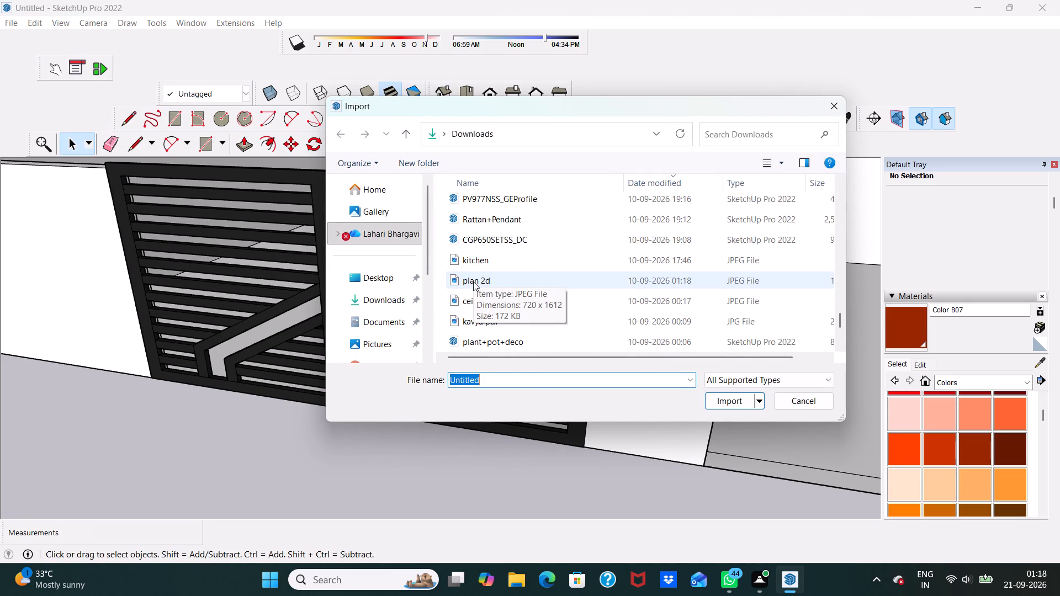
scroll(506, 290, "down", 1)
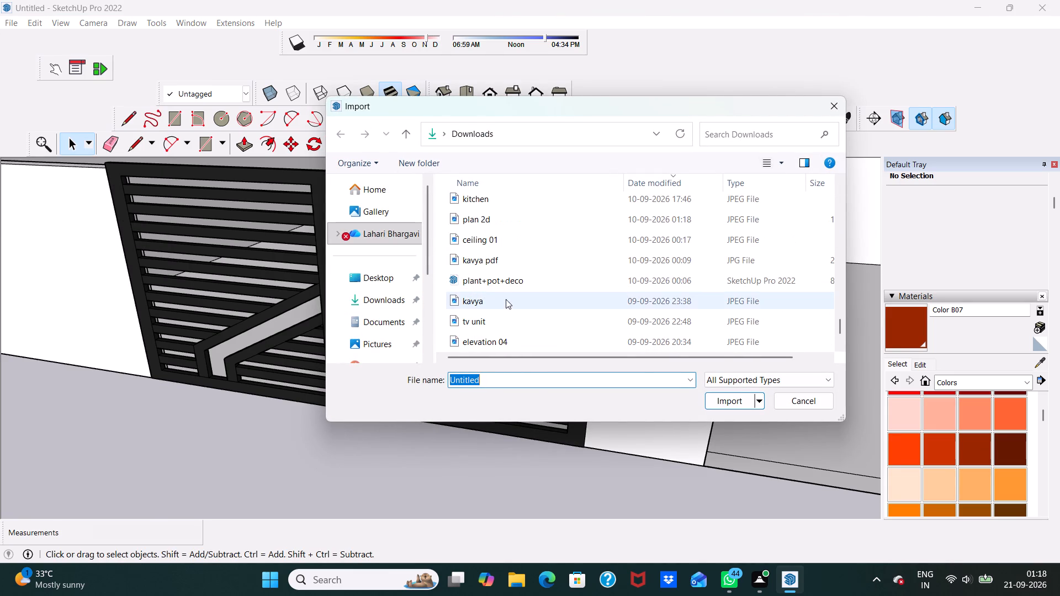
scroll(502, 295, "up", 5)
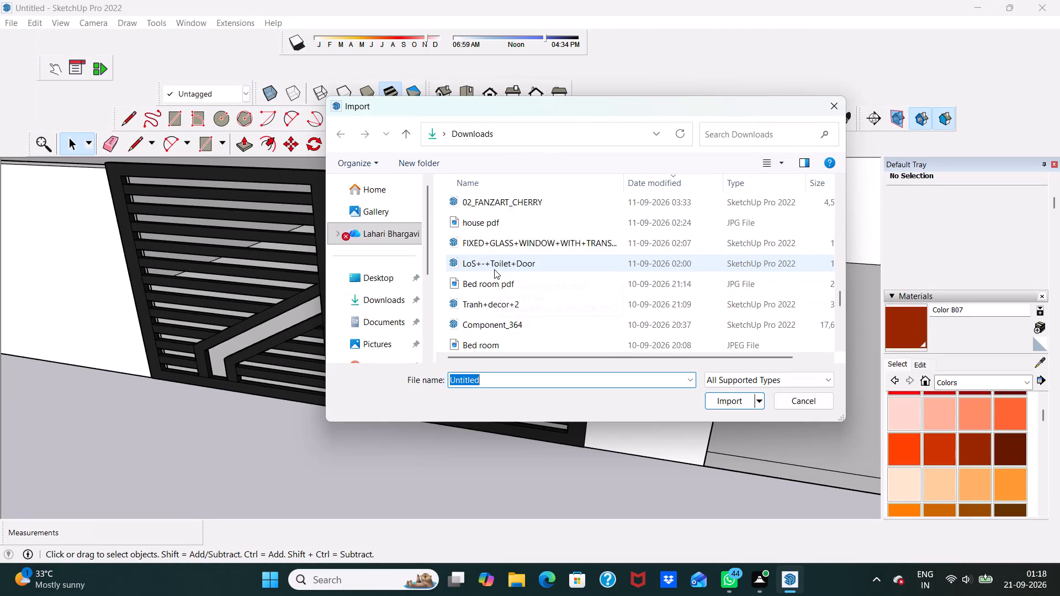
scroll(494, 269, "up", 5)
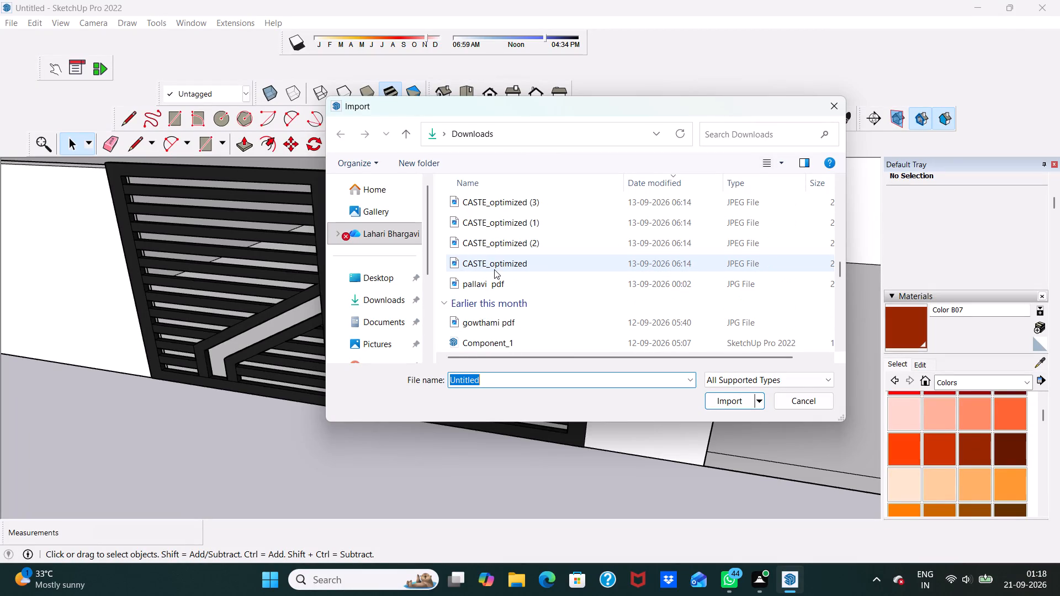
scroll(494, 269, "down", 2)
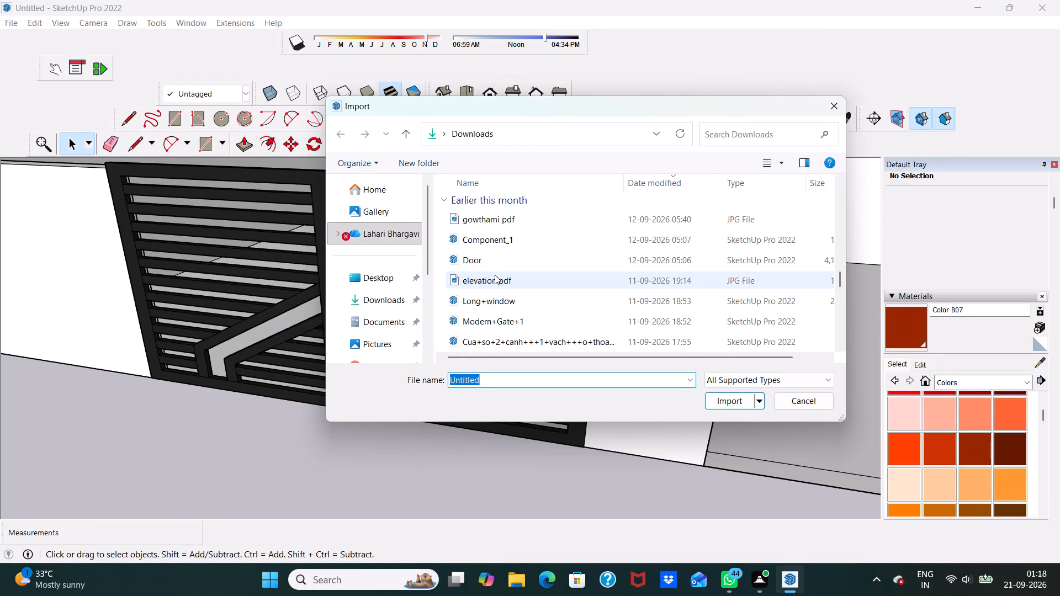
left_click(469, 320)
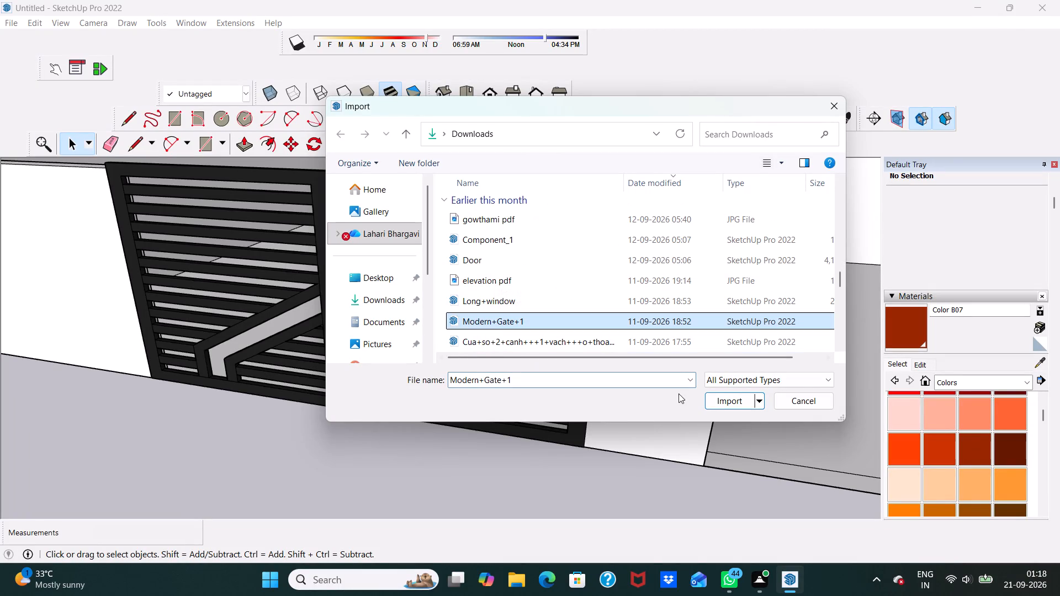
left_click(744, 398)
Place the gate in the second front-wall opening, at the bottom front corner of the central ground-floor pillar.
scroll(696, 399, "down", 5)
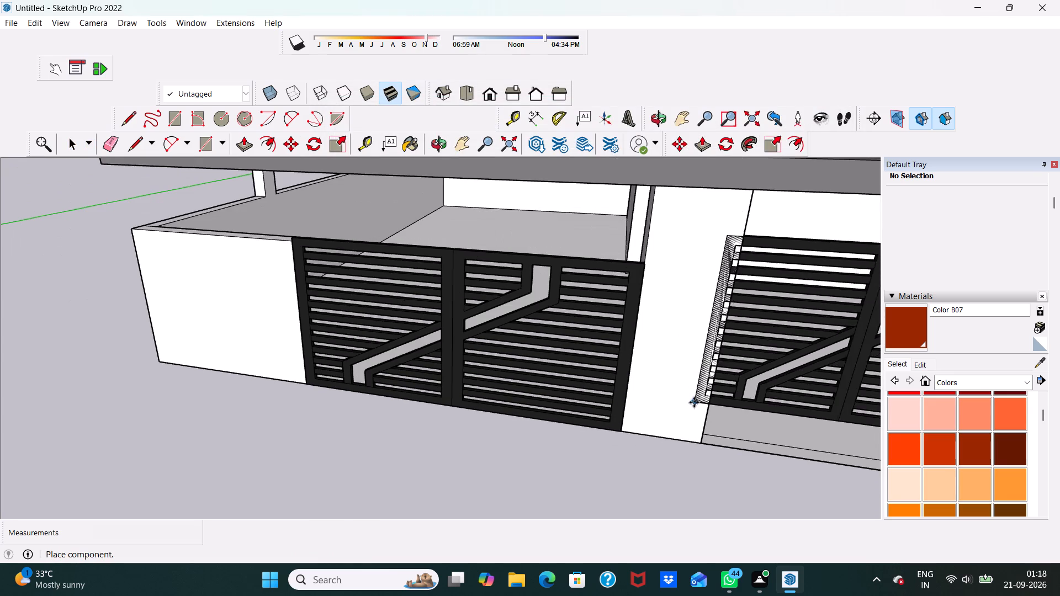
middle_click_drag(725, 392, 628, 370)
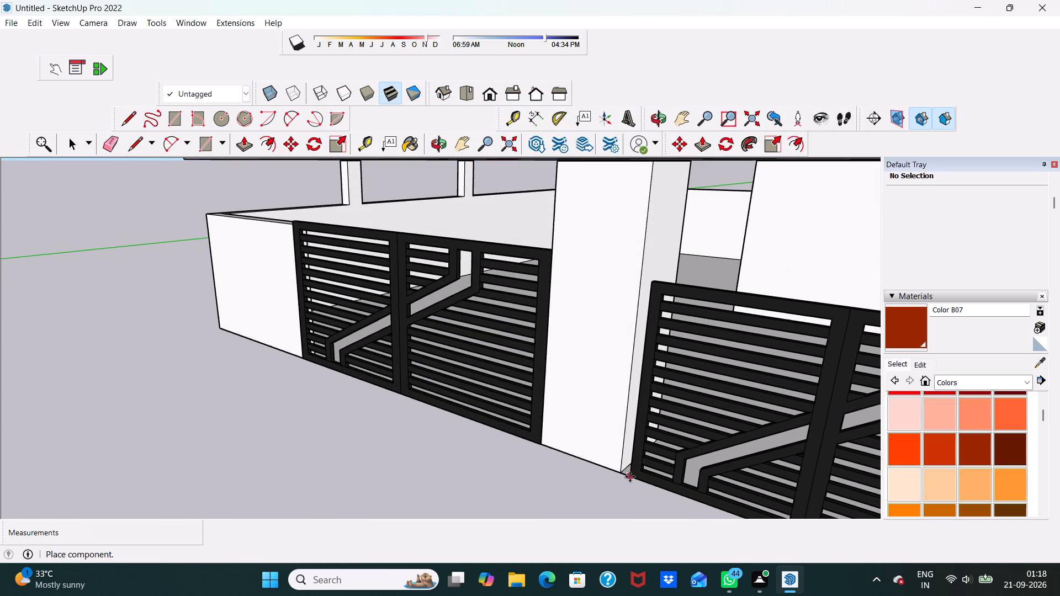
left_click(626, 475)
Scale the second gate up uniformly from its bottom corner at the central pillar.
scroll(539, 432, "down", 3)
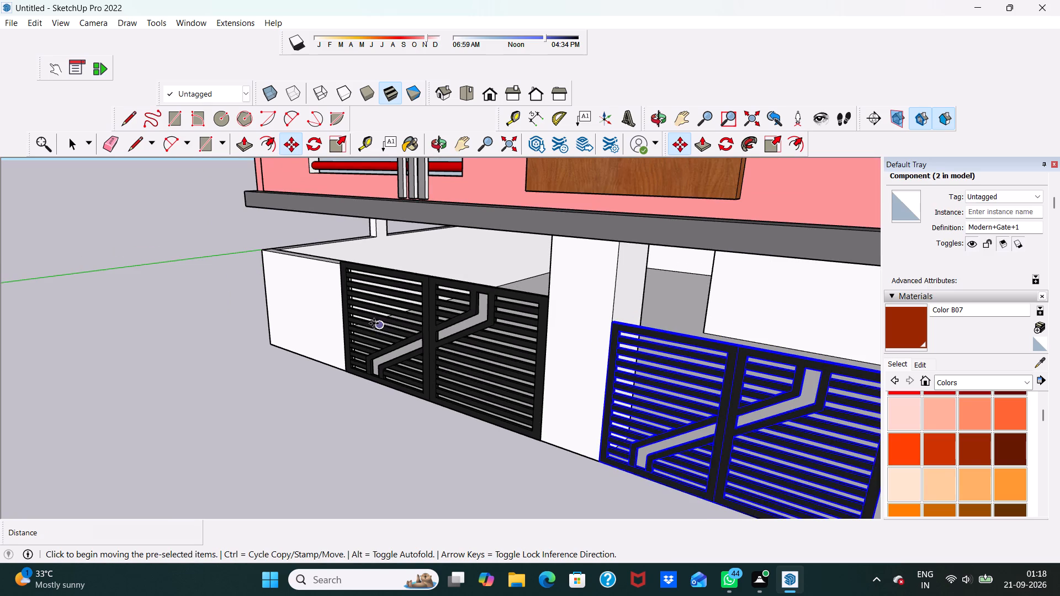
left_click(343, 146)
scroll(329, 149, "down", 6)
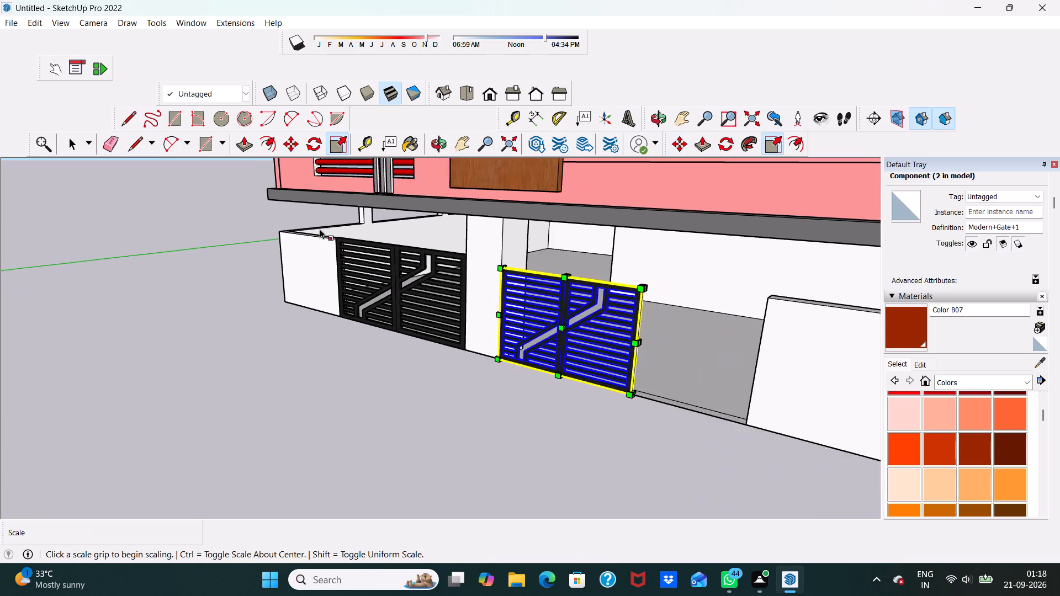
scroll(320, 229, "down", 3)
scroll(510, 273, "up", 9)
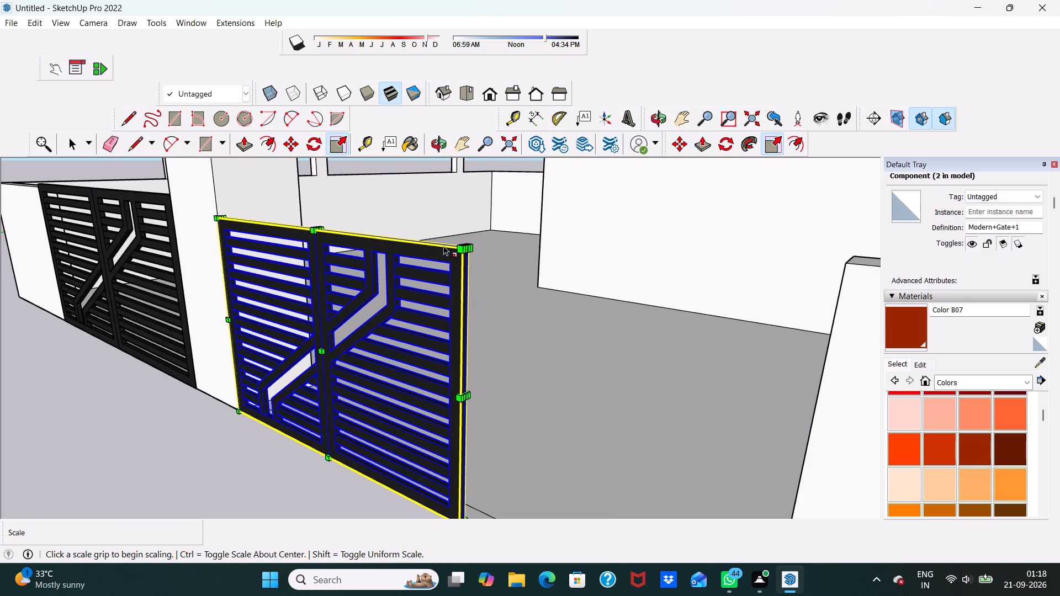
left_click_drag(459, 245, 503, 246)
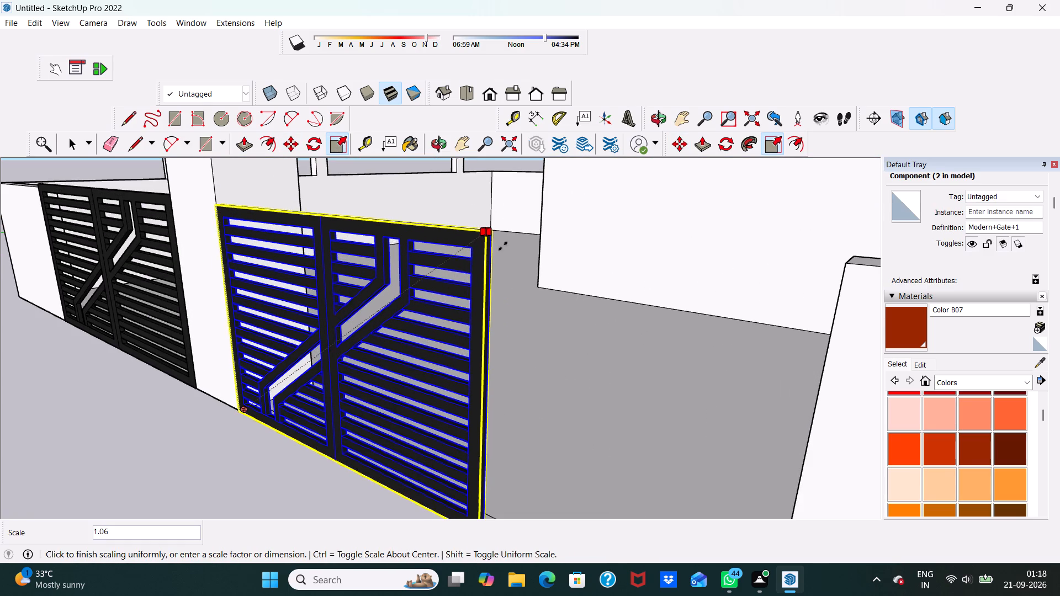
left_click_drag(503, 246, 532, 247)
Stretch the second gate along the red axis in two passes, widening its free side towards the outer wall section.
scroll(533, 327, "down", 2)
scroll(560, 358, "up", 3)
scroll(497, 398, "up", 3)
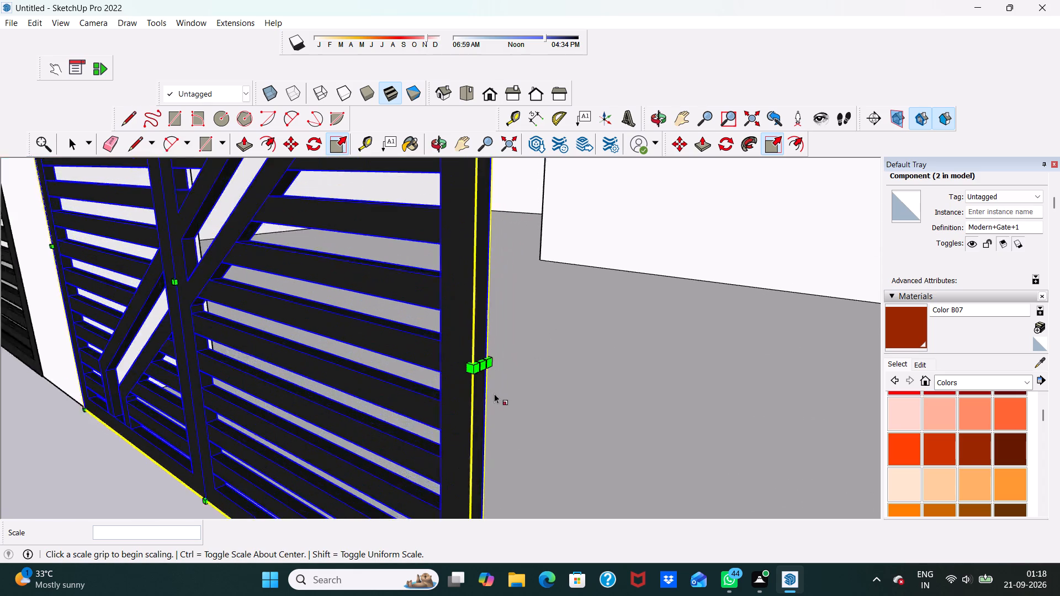
scroll(494, 393, "up", 1)
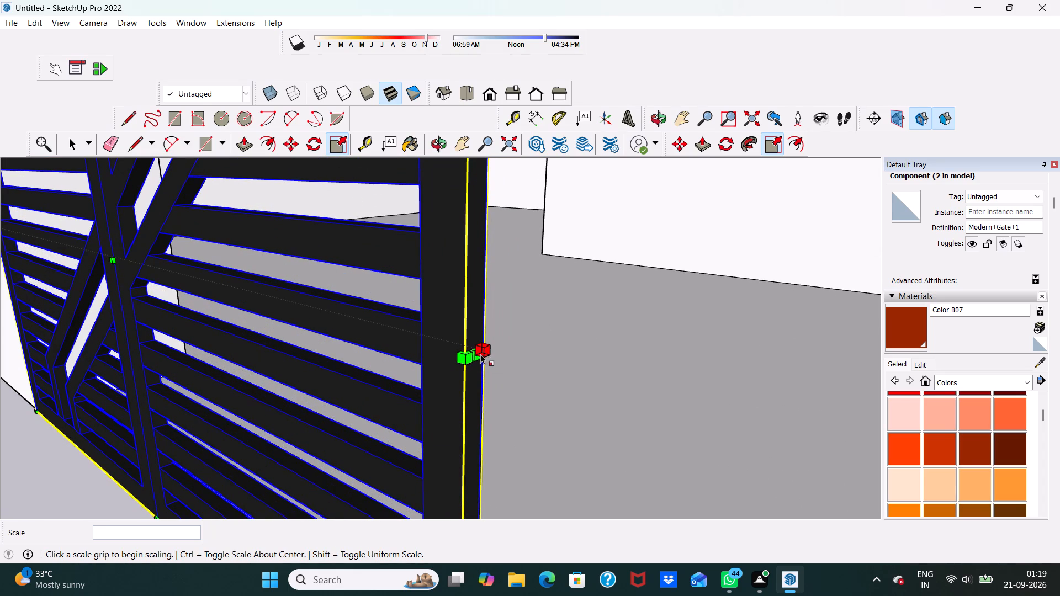
scroll(479, 354, "up", 4)
left_click_drag(477, 351, 674, 439)
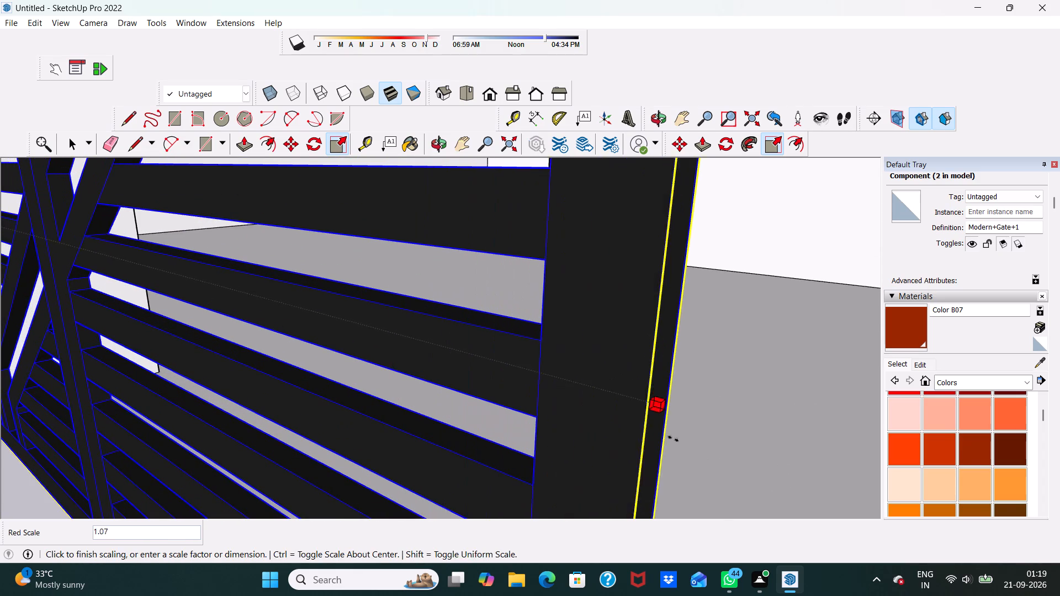
left_click_drag(674, 439, 732, 451)
scroll(507, 323, "down", 19)
middle_click_drag(553, 334, 448, 334)
scroll(309, 282, "up", 5)
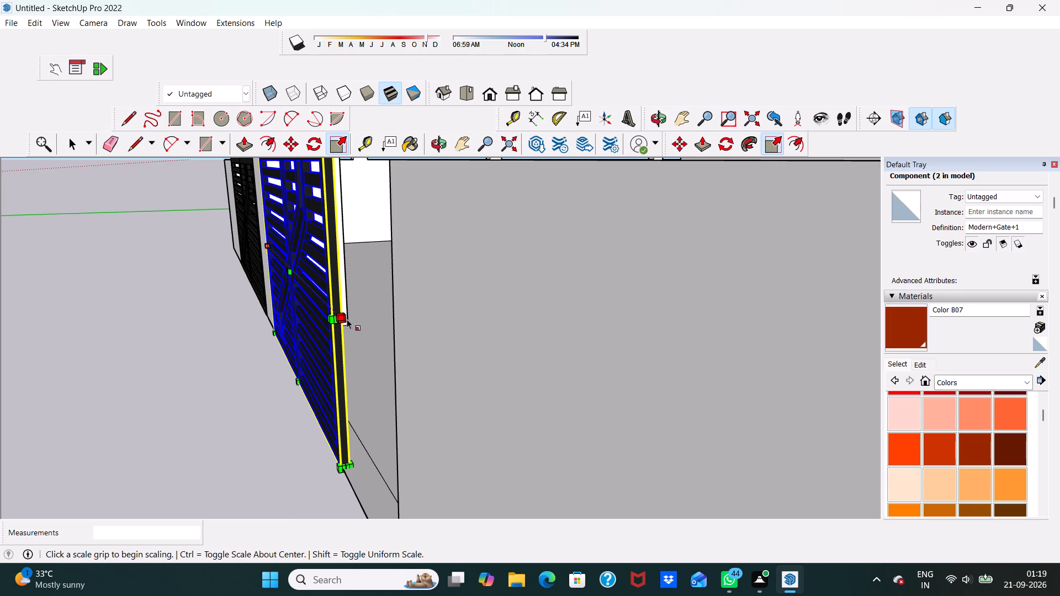
scroll(347, 318, "up", 7)
left_click_drag(315, 317, 453, 402)
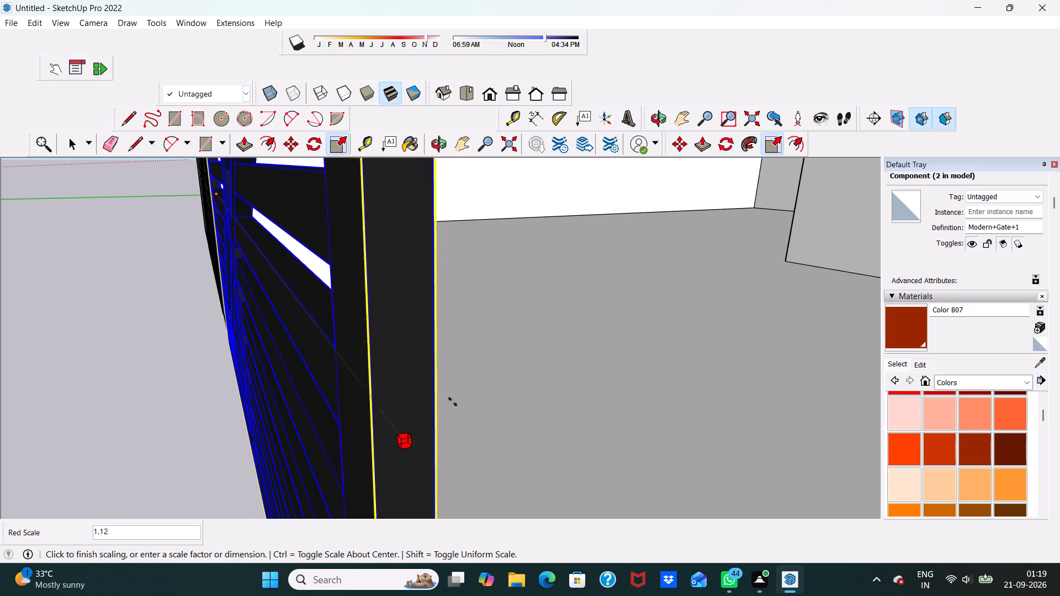
left_click_drag(453, 402, 738, 451)
Stretch the second gate along the red axis by about 1.12 until its free edge meets the outer wall section, and deselect it.
scroll(443, 326, "down", 17)
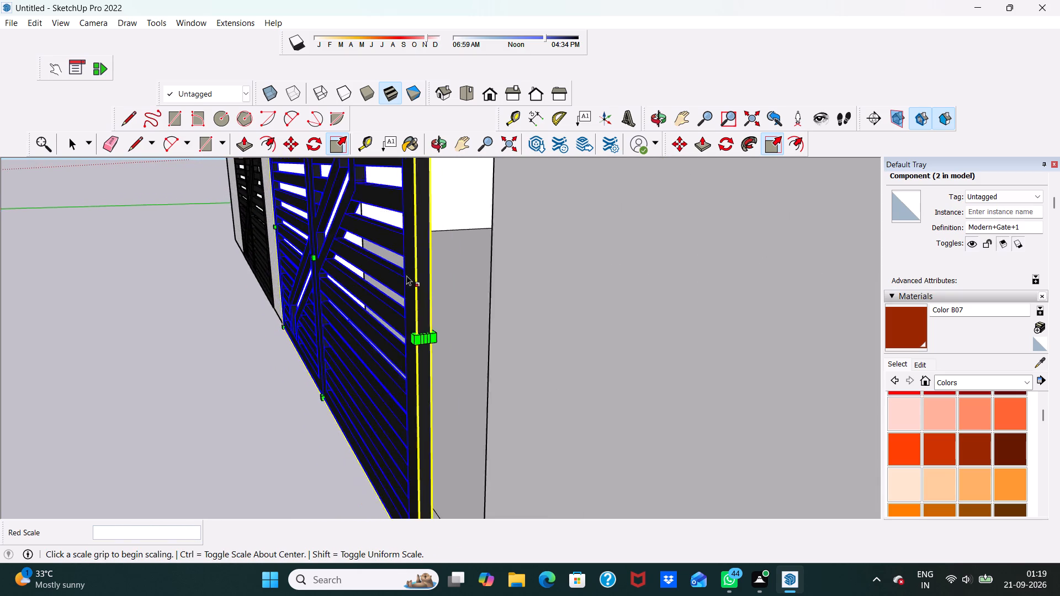
scroll(406, 275, "down", 3)
scroll(425, 341, "up", 7)
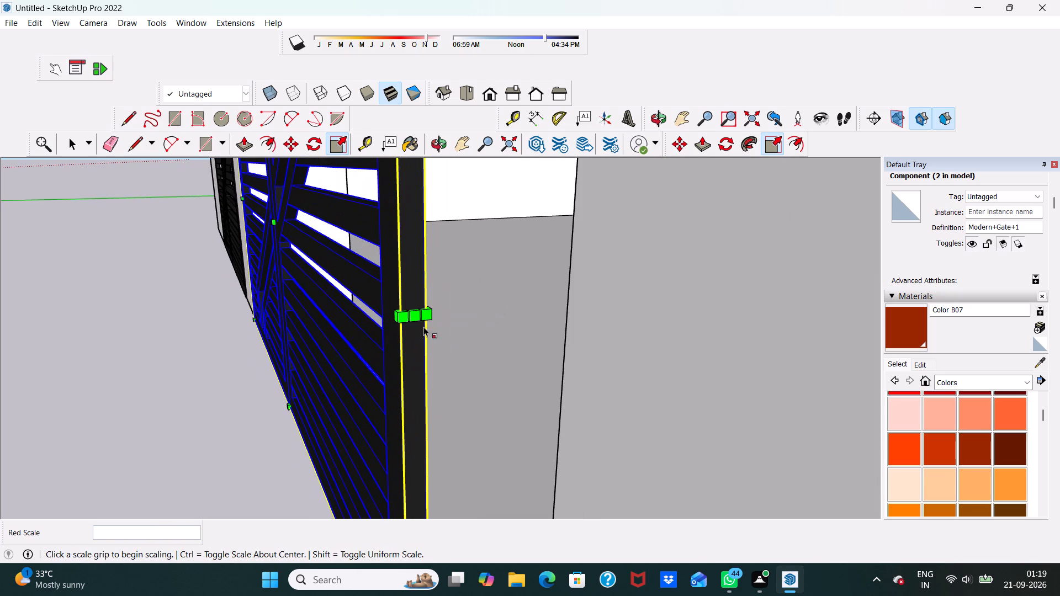
left_click_drag(412, 316, 553, 401)
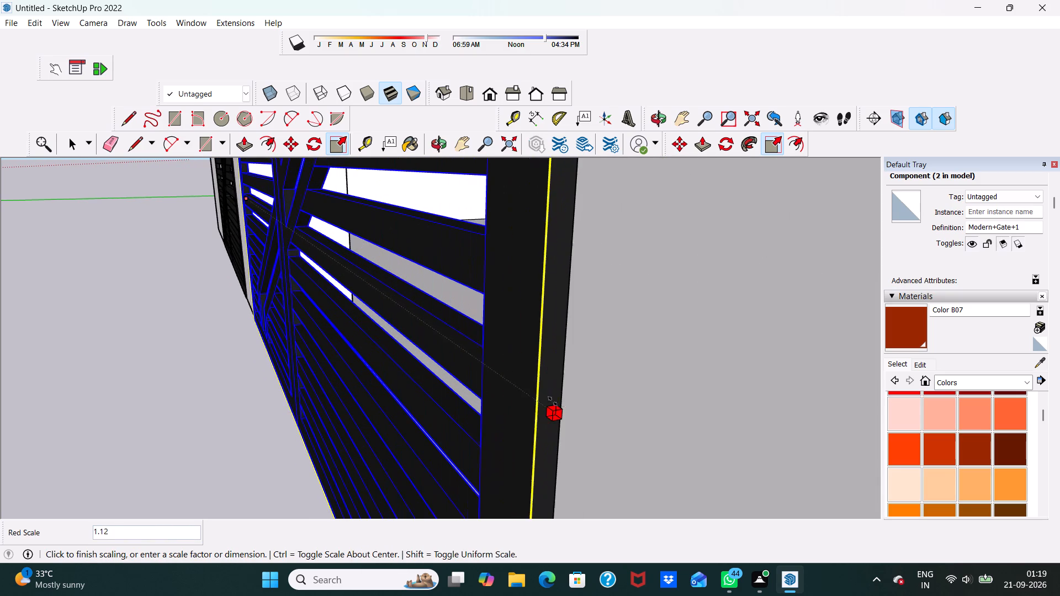
left_click_drag(553, 401, 581, 408)
scroll(496, 370, "down", 1)
middle_click_drag(497, 370, 680, 361)
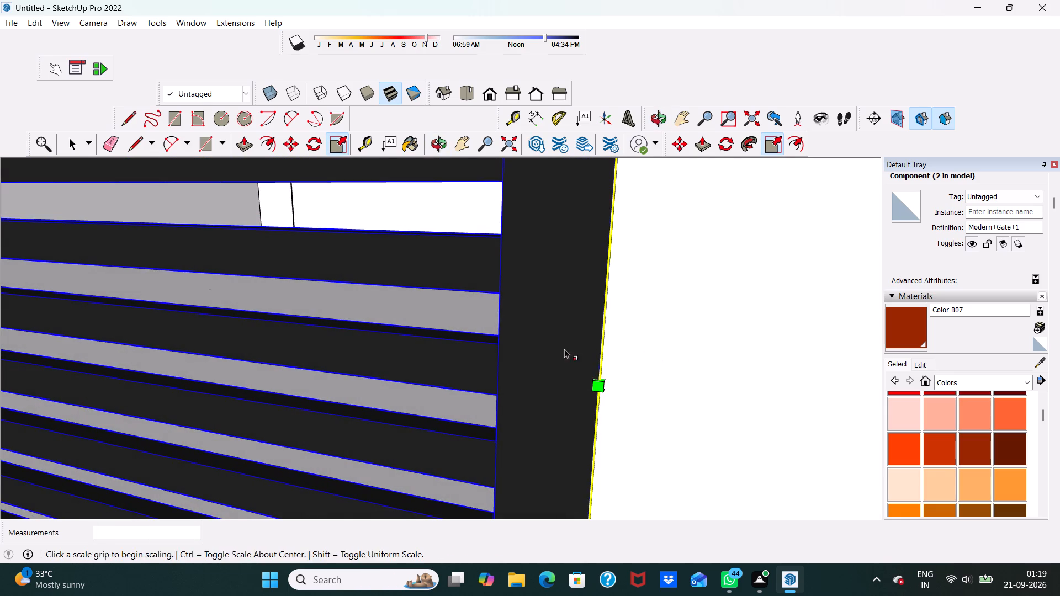
left_click_drag(482, 343, 457, 347)
key("space")
scroll(398, 343, "down", 14)
left_click(327, 402)
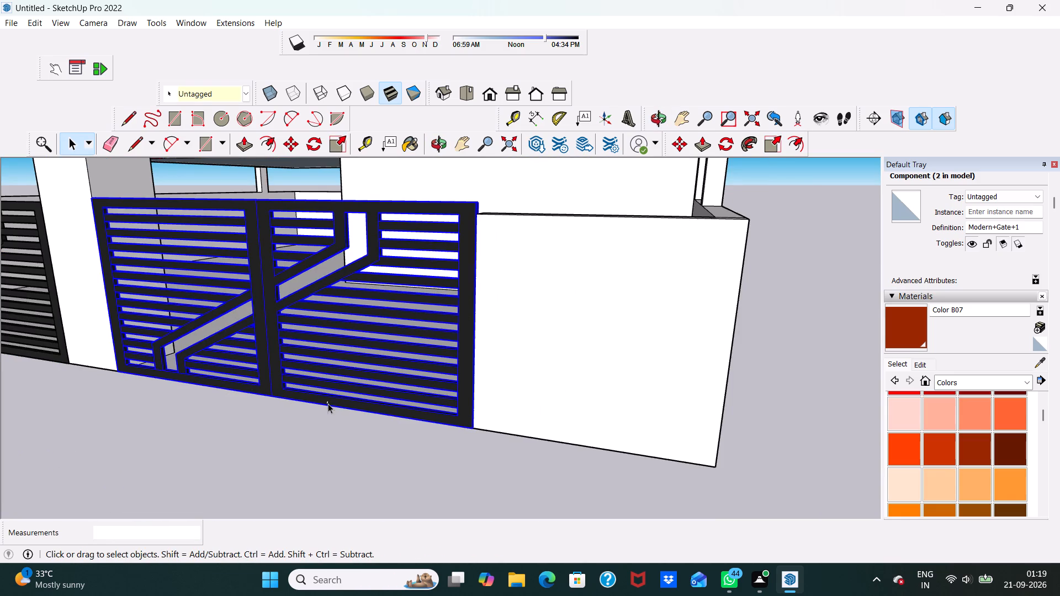
Examine both ground-floor gates and the whole front facade for faces that are still unpainted.
scroll(233, 359, "down", 5)
middle_click_drag(252, 362, 371, 361)
scroll(337, 324, "down", 5)
middle_click_drag(390, 360, 383, 393)
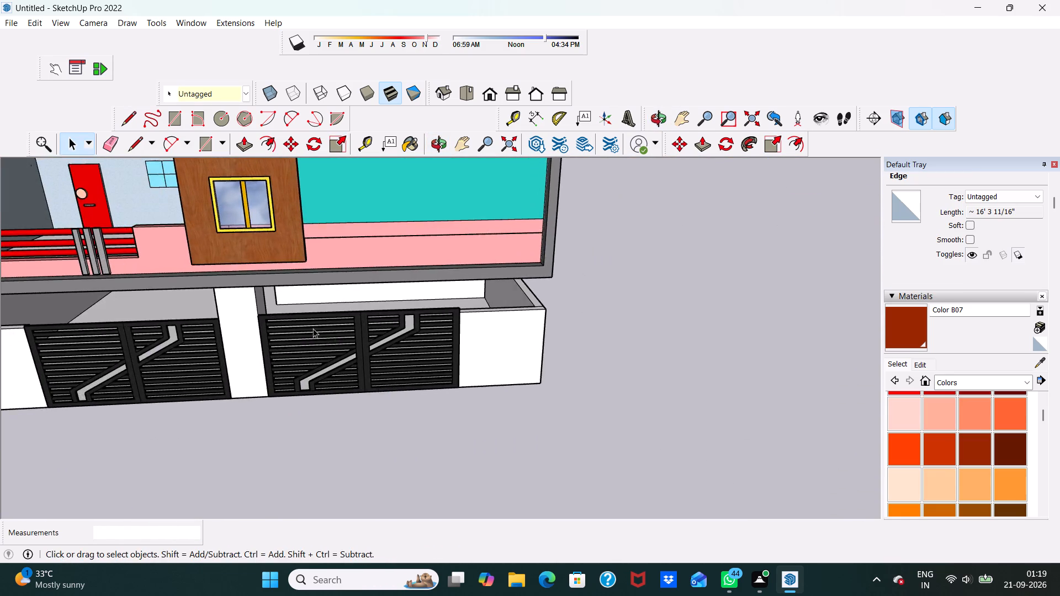
scroll(313, 328, "down", 5)
middle_click_drag(346, 396, 291, 348)
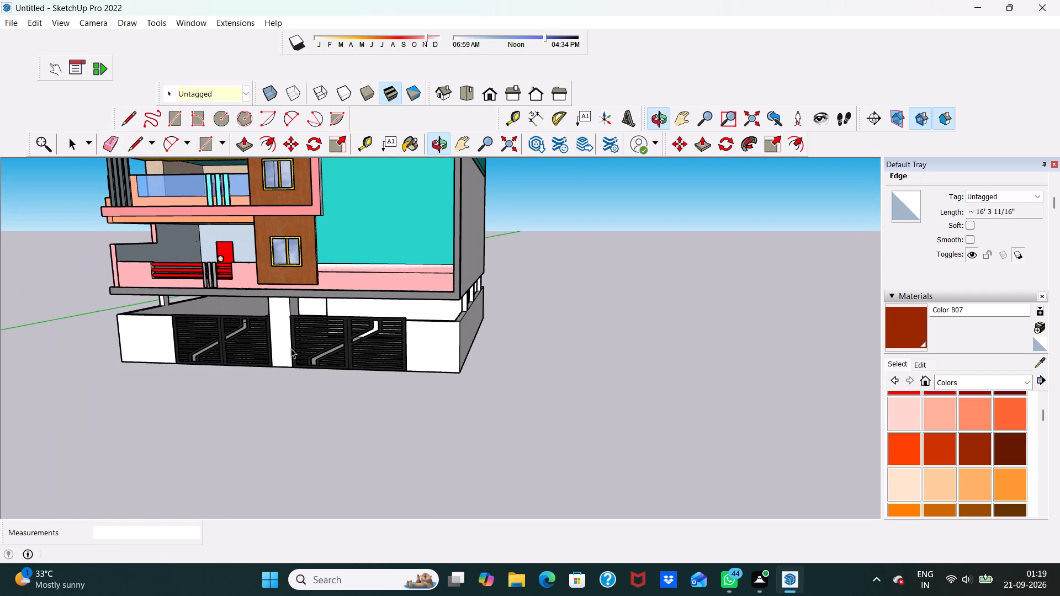
scroll(282, 337, "down", 6)
middle_click_drag(323, 368, 420, 343)
scroll(547, 327, "up", 1)
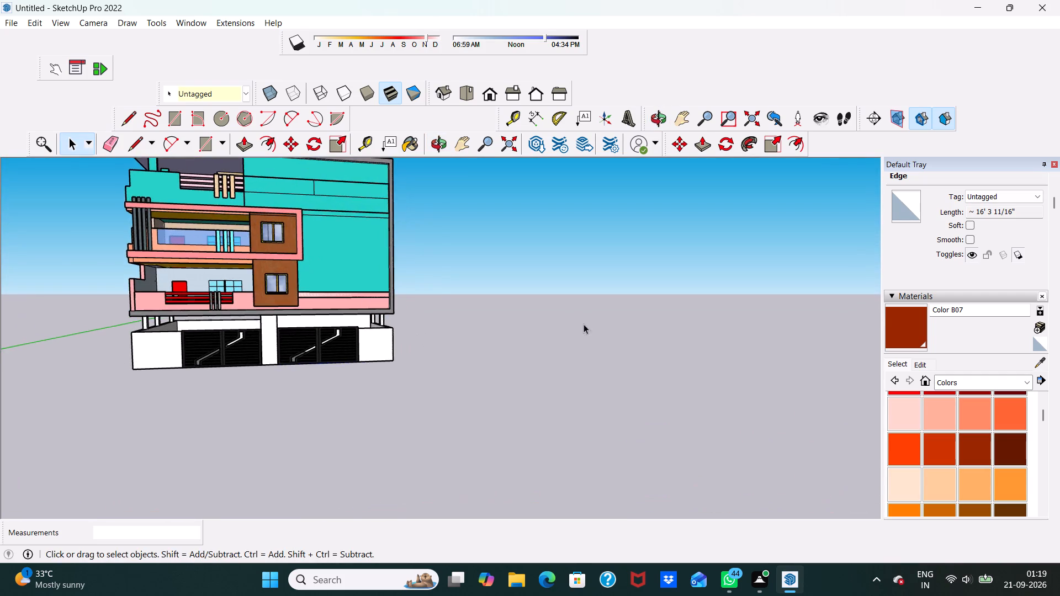
scroll(584, 324, "down", 4)
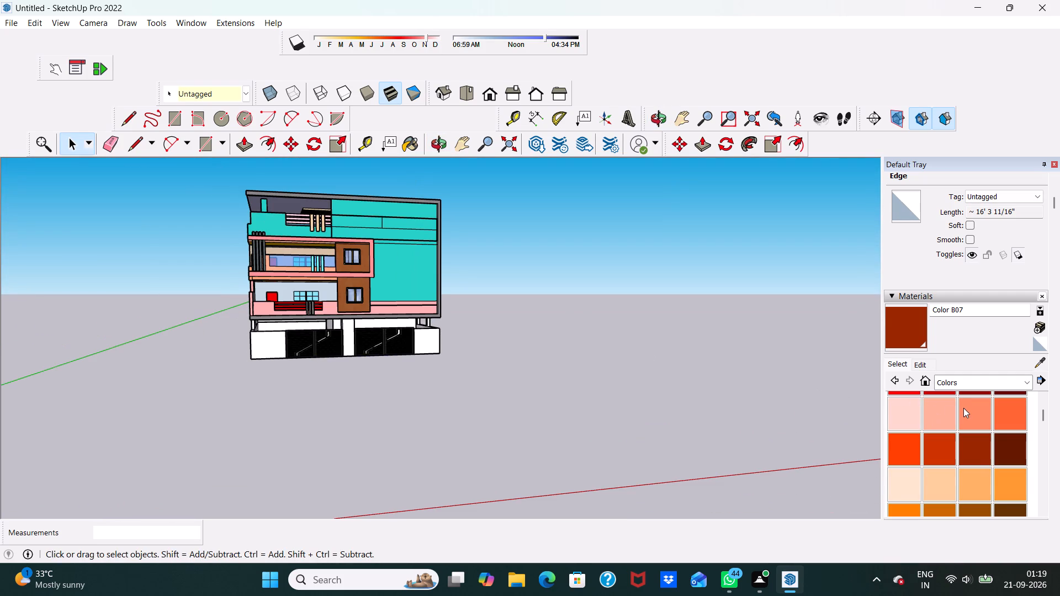
Pick the pale pink Color A01 as the paint material for the unpainted ground-floor walls.
middle_click_drag(955, 451, 924, 454)
middle_click_drag(924, 454, 905, 458)
scroll(944, 458, "up", 10)
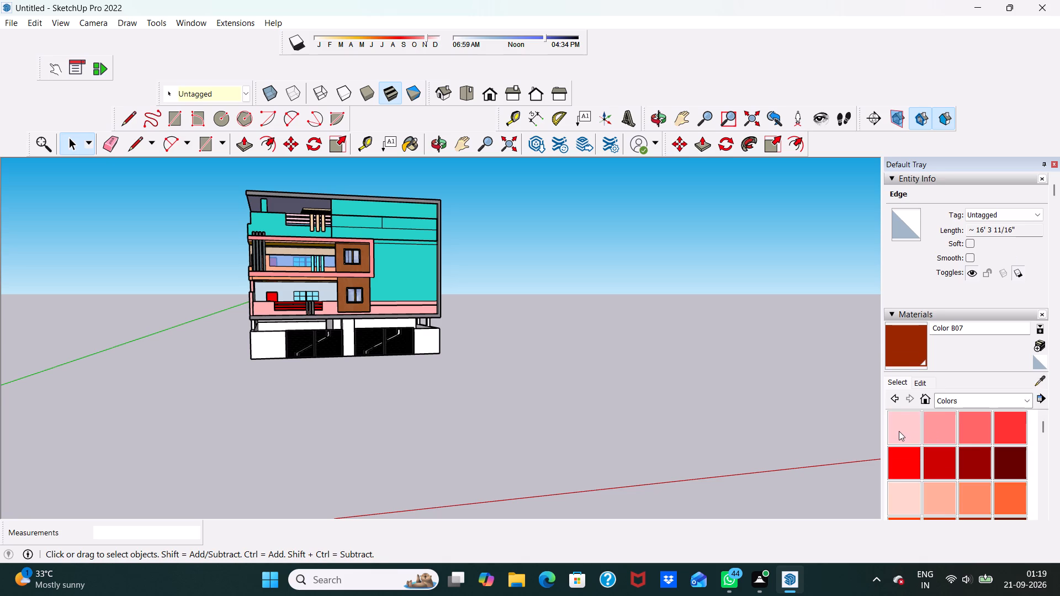
left_click(899, 430)
scroll(433, 306, "up", 6)
scroll(206, 328, "up", 3)
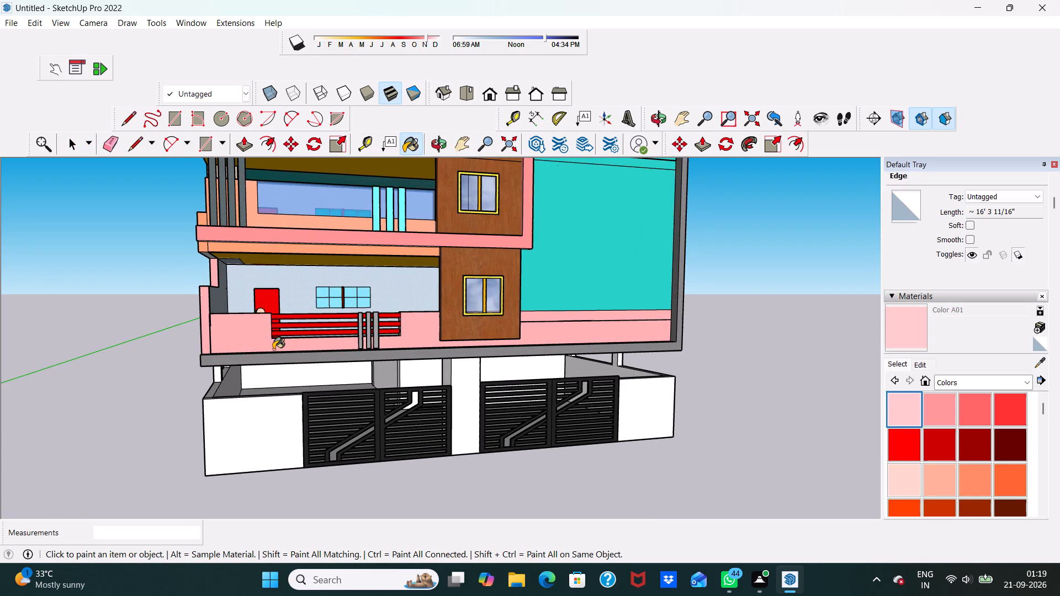
scroll(640, 333, "down", 4)
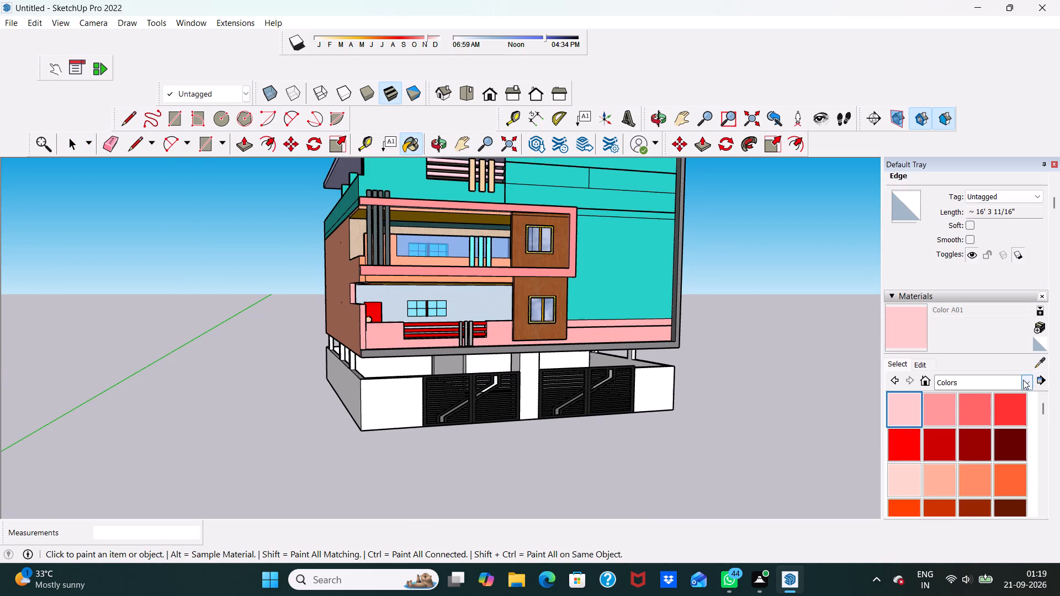
Browse the material collections, including Colors and Roofing, and open the Stone collection for the ground-floor walls.
left_click(1023, 380)
scroll(945, 428, "up", 2)
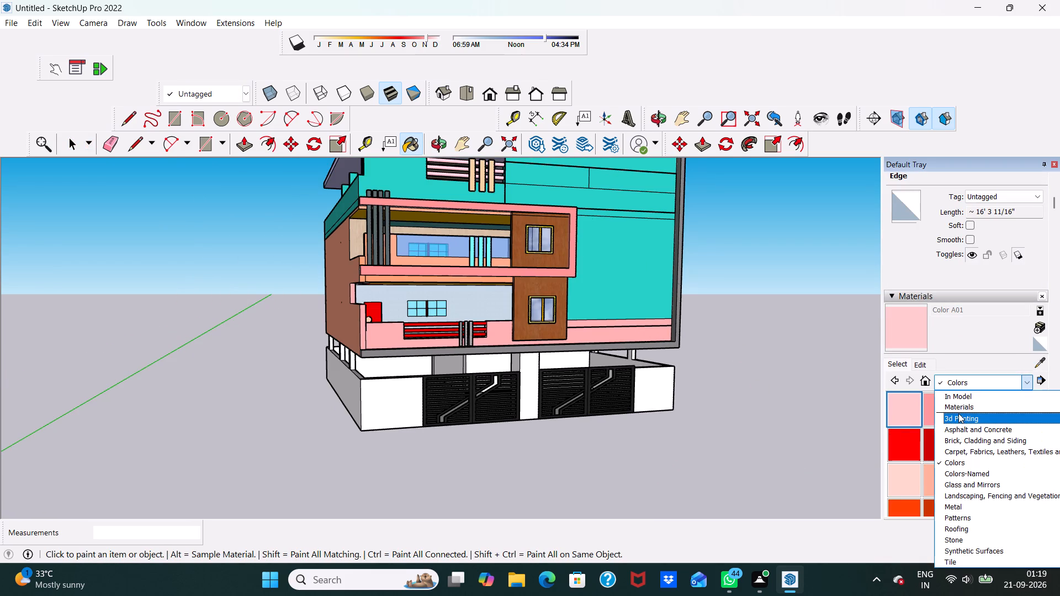
scroll(958, 413, "down", 2)
scroll(962, 433, "up", 6)
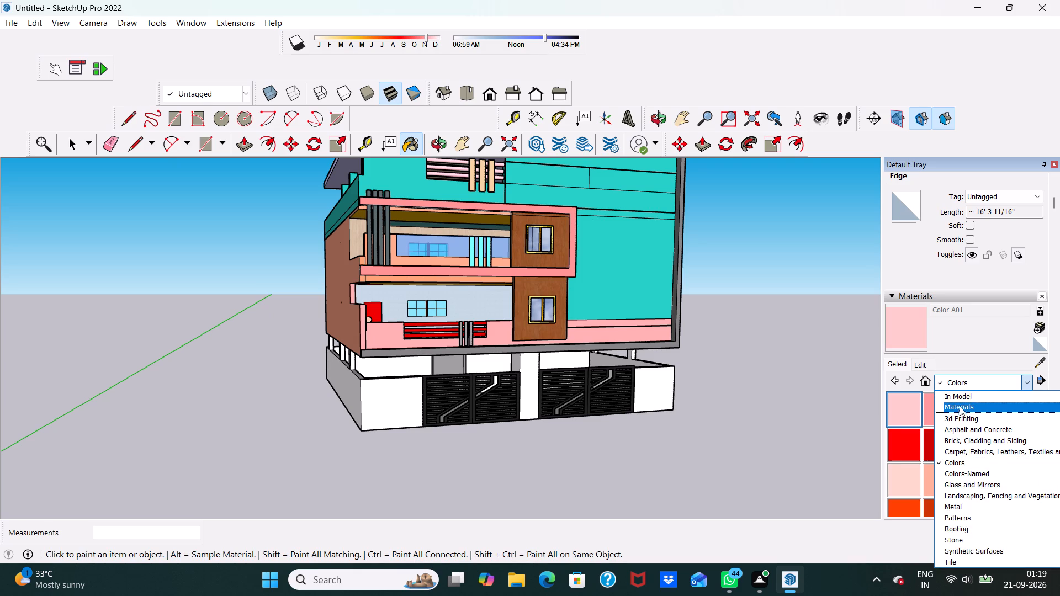
left_click(960, 403)
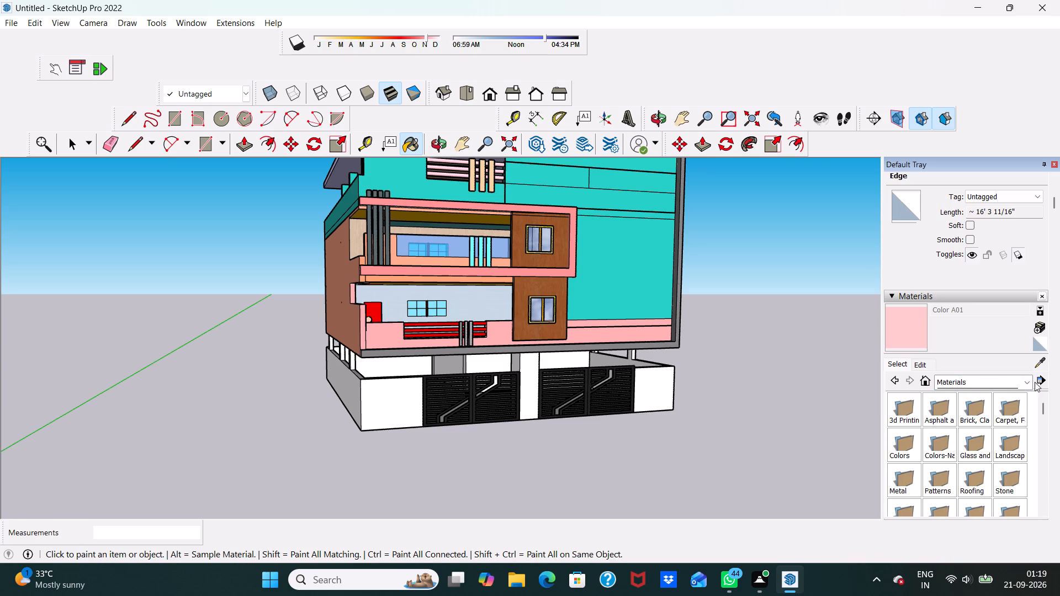
left_click(1027, 387)
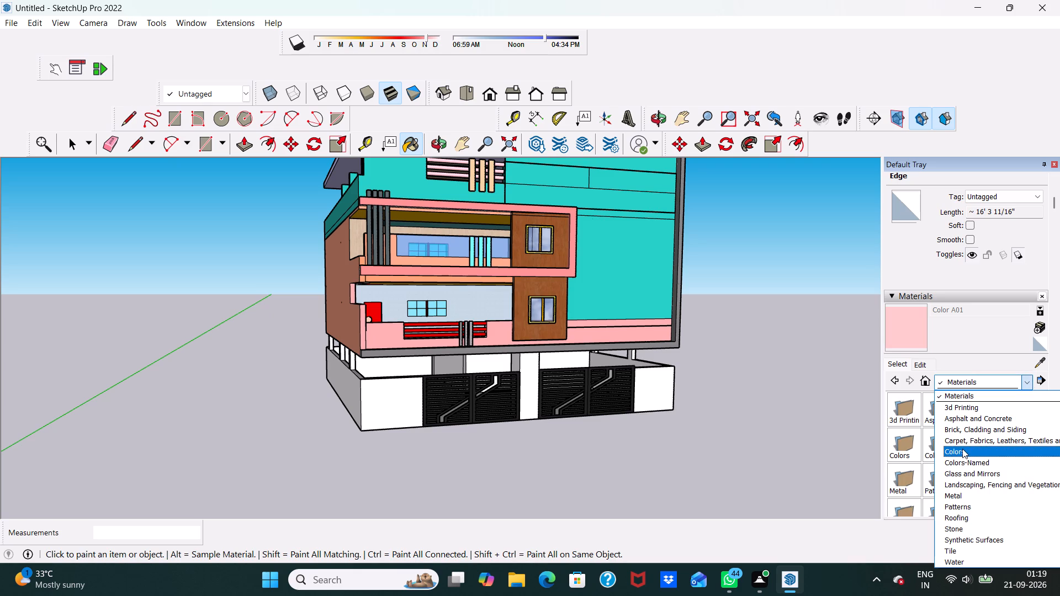
left_click(965, 448)
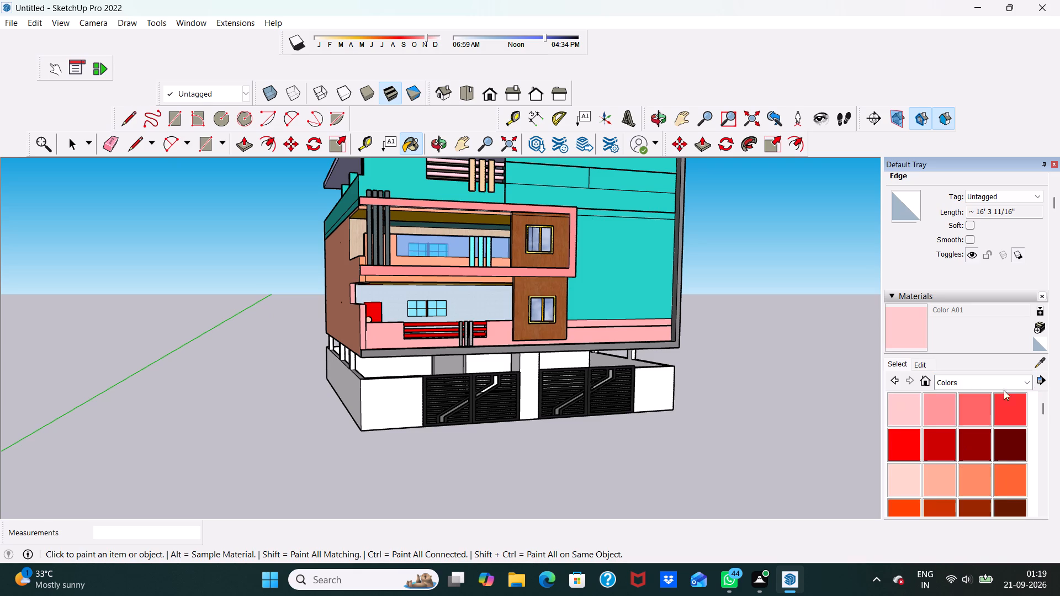
left_click(1027, 382)
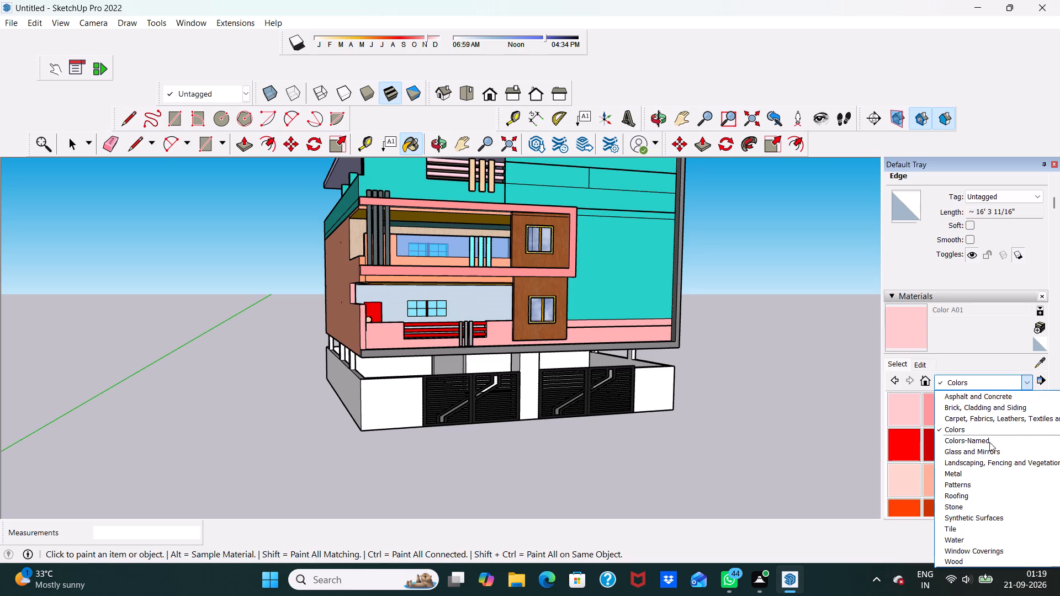
left_click(966, 491)
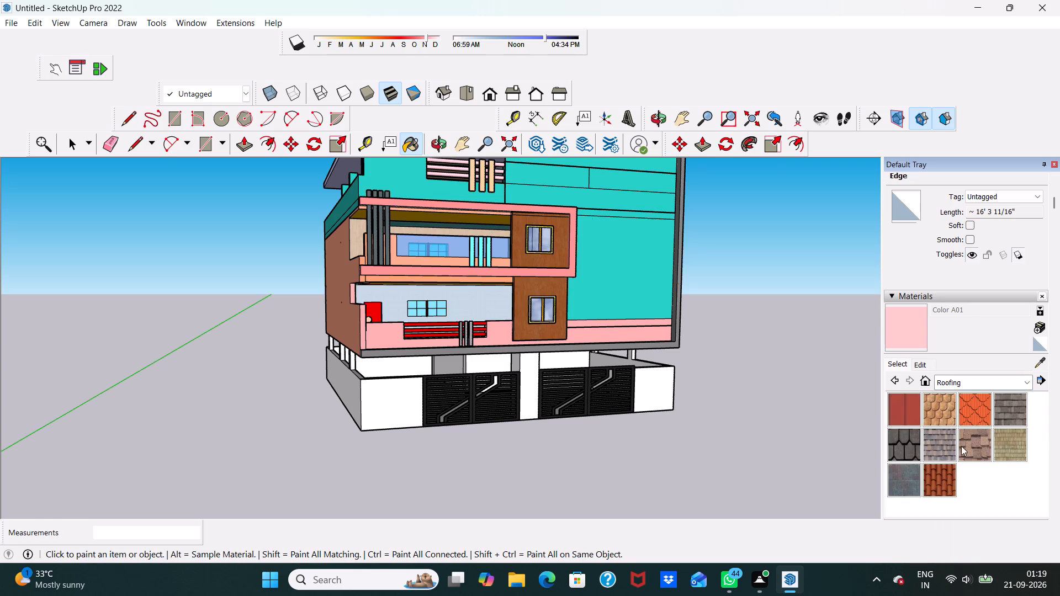
left_click(1026, 384)
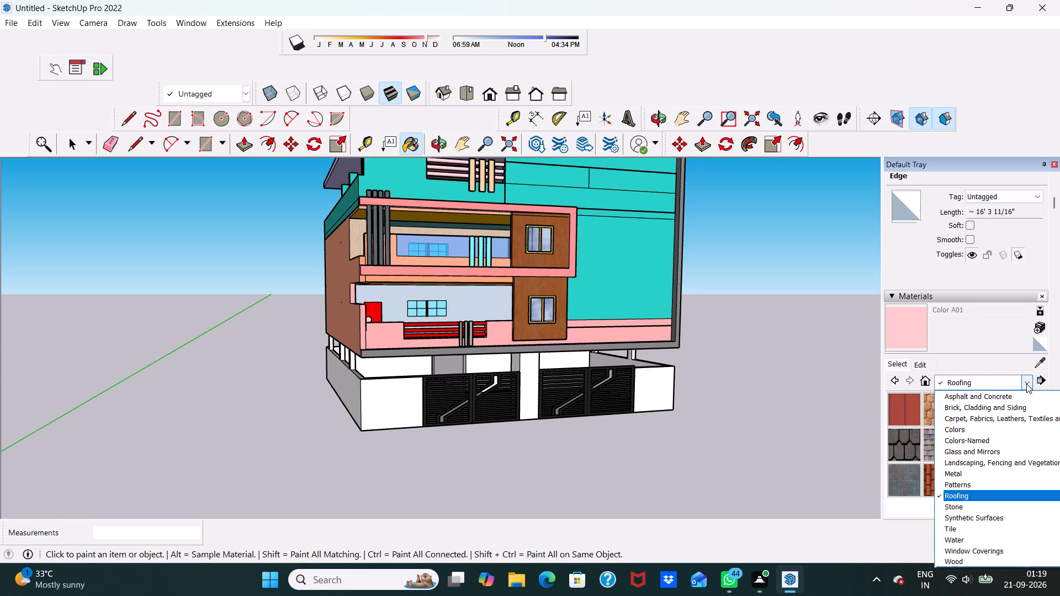
left_click(973, 510)
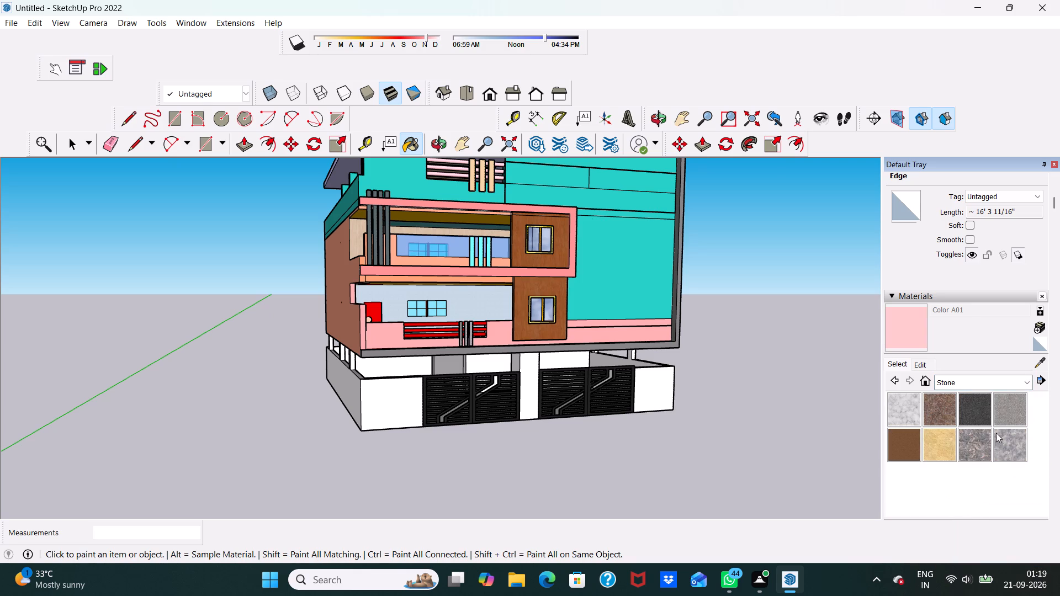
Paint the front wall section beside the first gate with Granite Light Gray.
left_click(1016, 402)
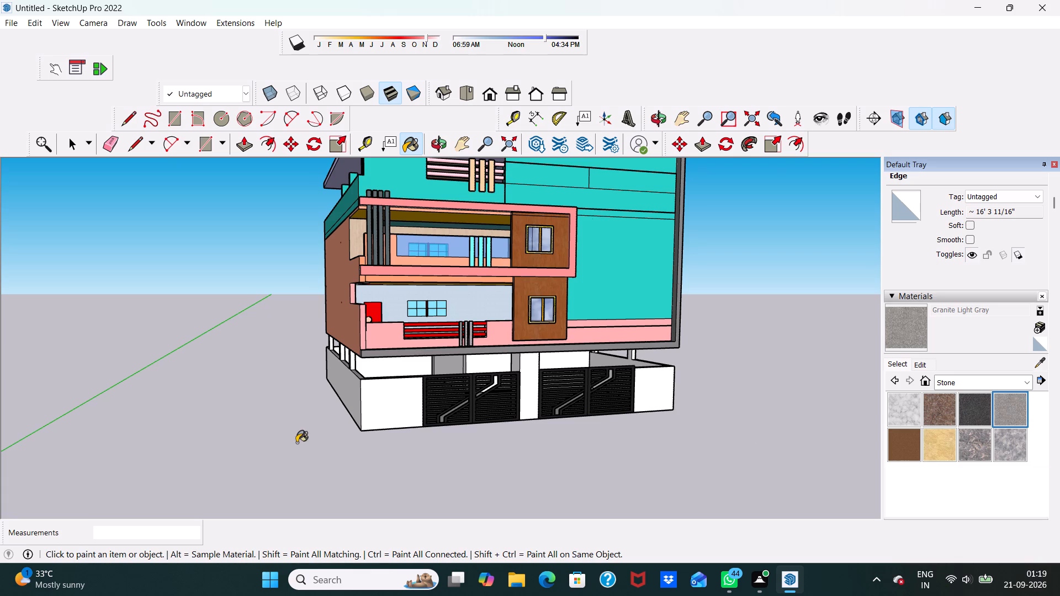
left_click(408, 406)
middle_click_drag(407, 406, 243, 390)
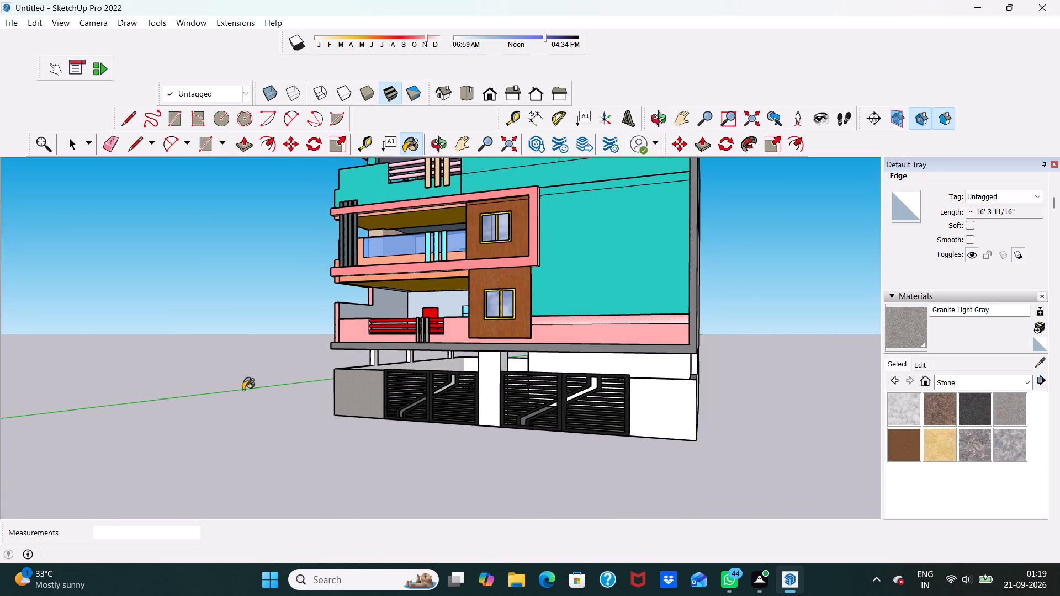
Paint the front wall section beside the first gate and its adjoining side wall with Stone Brushed Khaki.
left_click(940, 437)
scroll(523, 424, "up", 2)
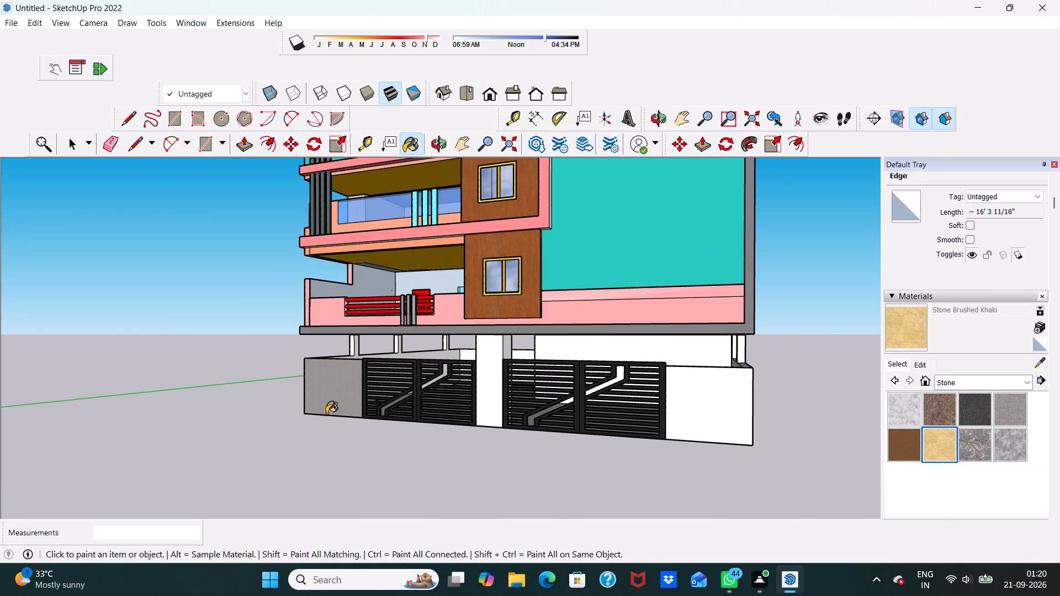
left_click(331, 392)
middle_click_drag(359, 413, 612, 437)
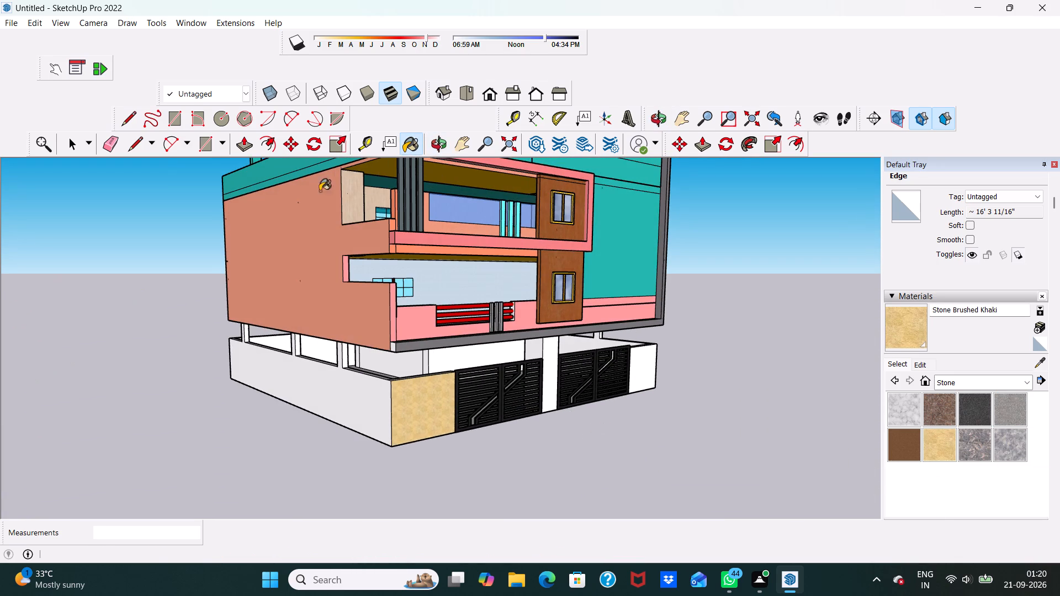
left_click(342, 397)
Paint the outer front wall section beside the second gate, its adjoining side wall and the rear wall with Stone Brushed Khaki.
middle_click_drag(354, 389, 112, 395)
scroll(325, 437, "up", 3)
scroll(642, 401, "down", 2)
left_click(772, 409)
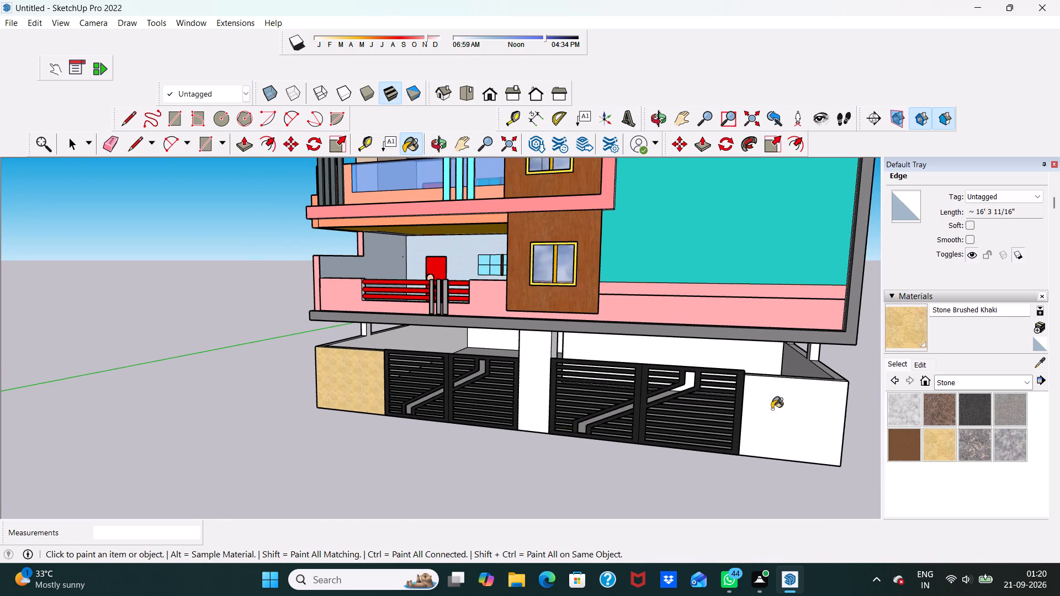
middle_click_drag(747, 402, 313, 394)
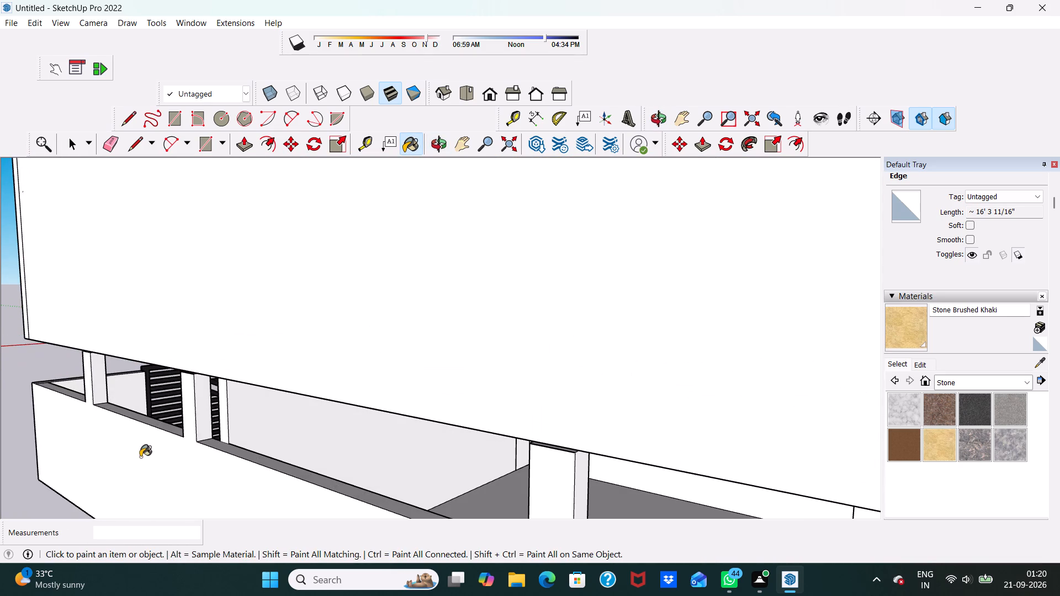
left_click(140, 455)
scroll(152, 435, "down", 6)
middle_click_drag(293, 389, 291, 362)
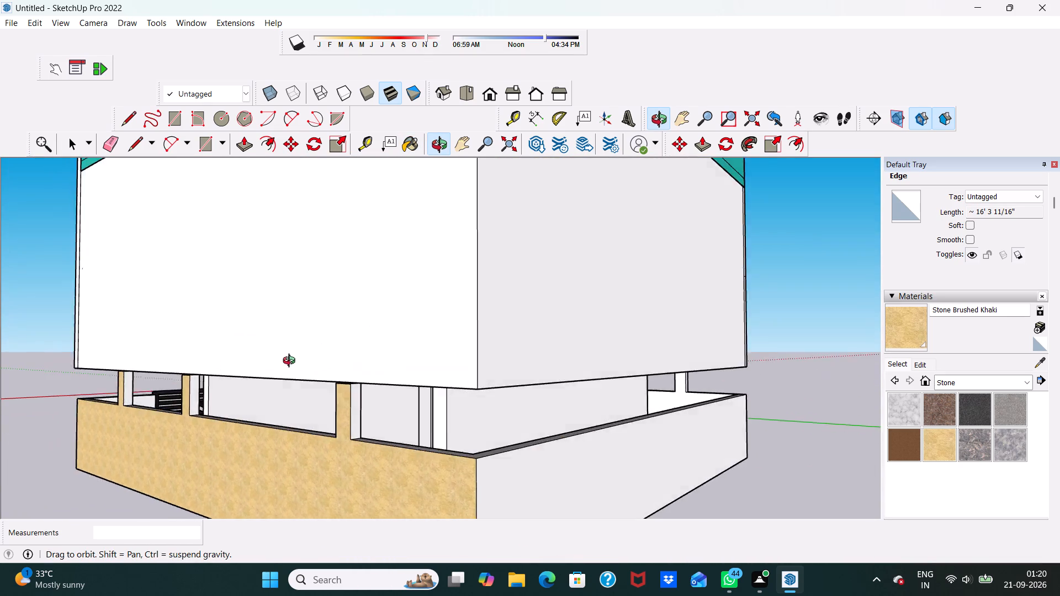
middle_click_drag(291, 362, 197, 358)
left_click(267, 497)
Paint the unpainted side faces of the first pillars standing on the khaki side wall with Stone Brushed Khaki.
middle_click_drag(288, 448, 459, 444)
scroll(413, 412, "up", 3)
scroll(367, 401, "up", 3)
left_click(352, 398)
middle_click_drag(279, 417, 285, 414)
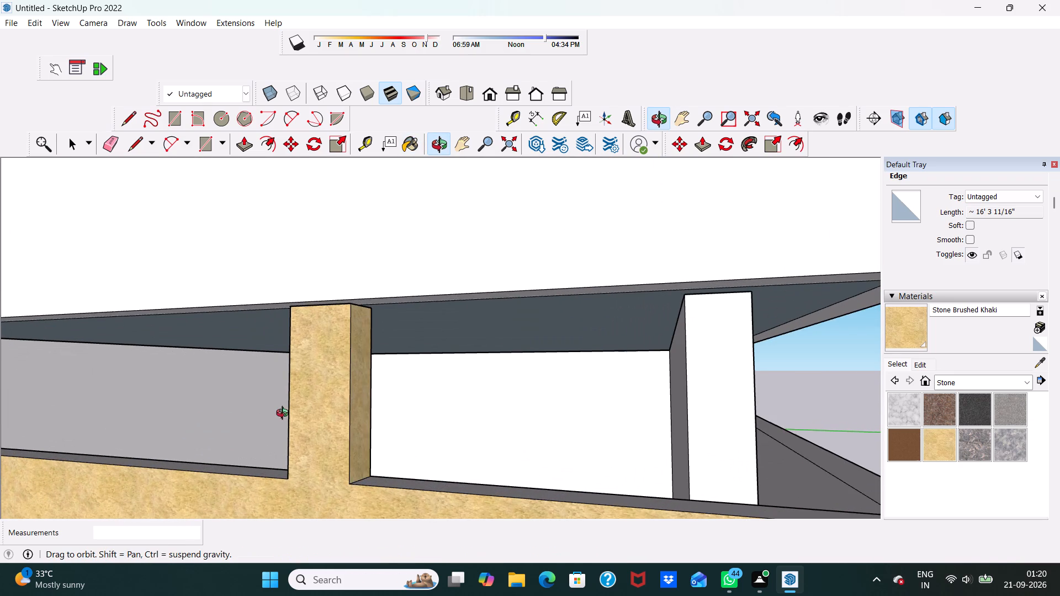
middle_click_drag(285, 414, 414, 407)
scroll(626, 337, "down", 2)
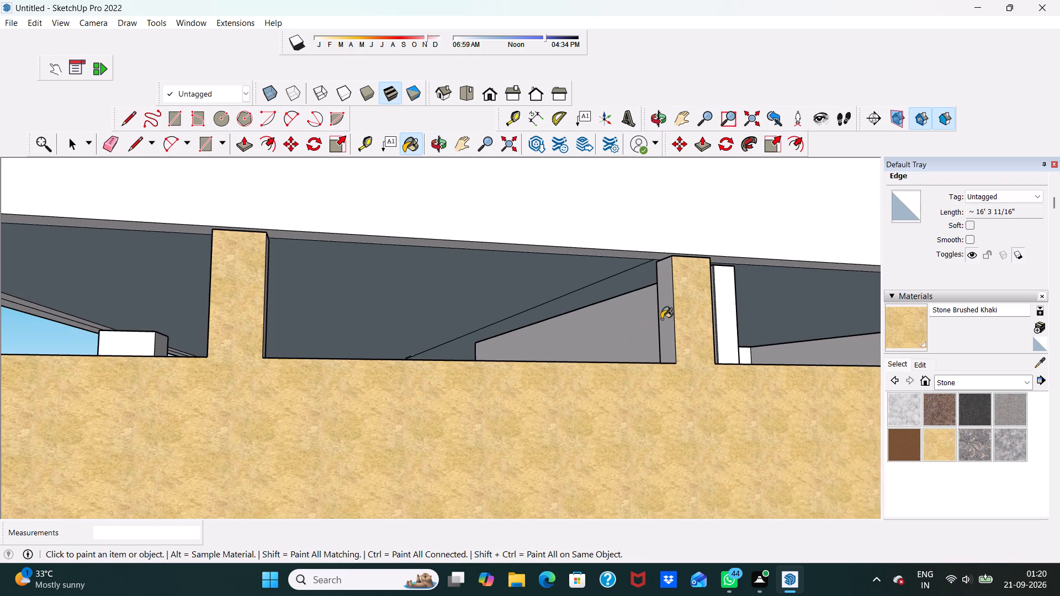
left_click(676, 317)
scroll(629, 318, "up", 6)
left_click(688, 311)
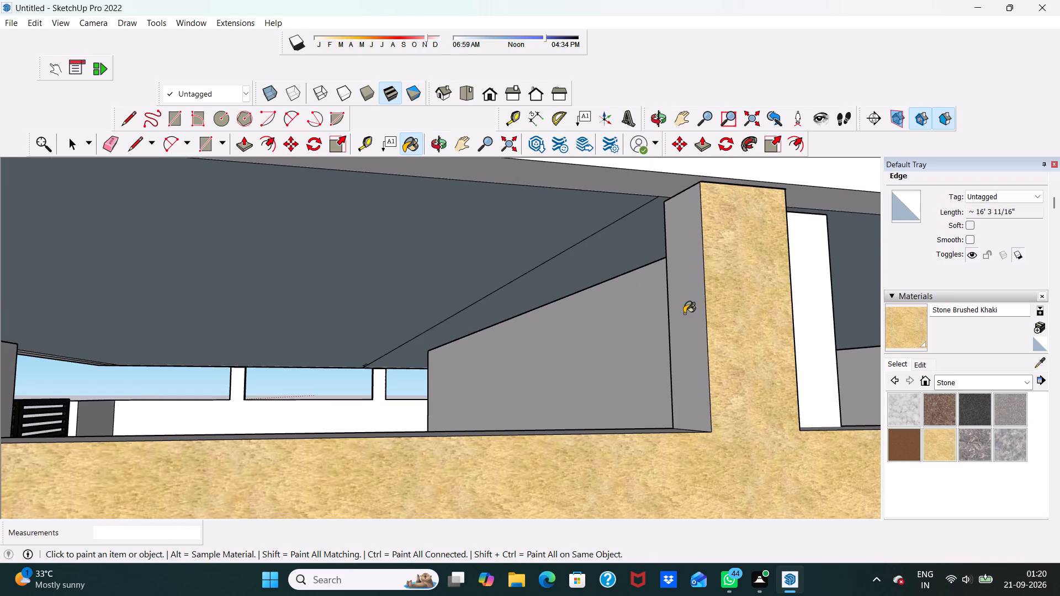
Paint the remaining unpainted side faces of the pillars along that side wall with Stone Brushed Khaki.
scroll(628, 322, "down", 10)
middle_click_drag(293, 381, 481, 424)
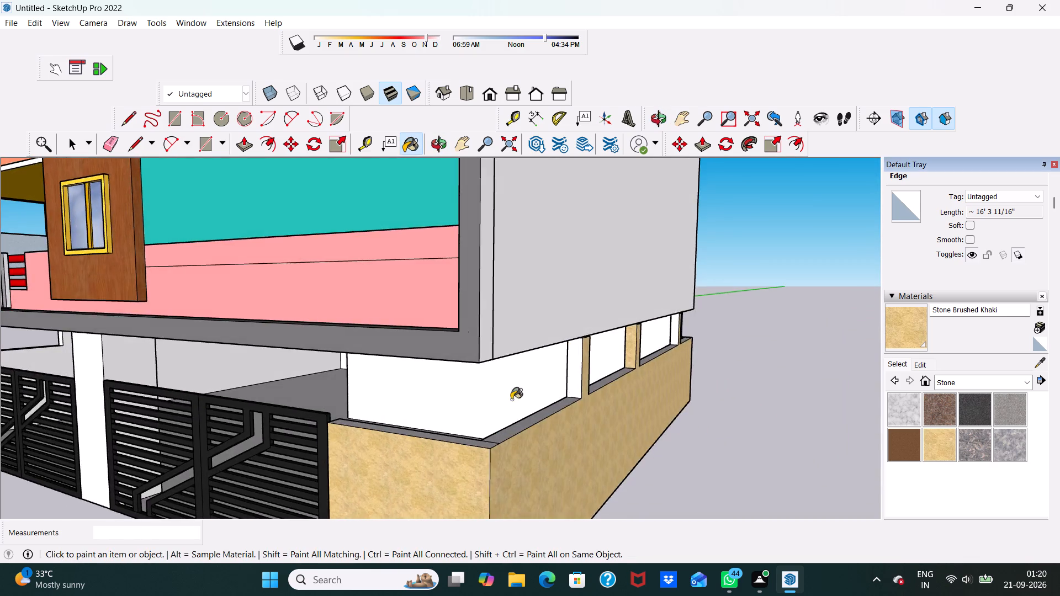
scroll(600, 320, "up", 4)
left_click(563, 374)
scroll(693, 328, "up", 3)
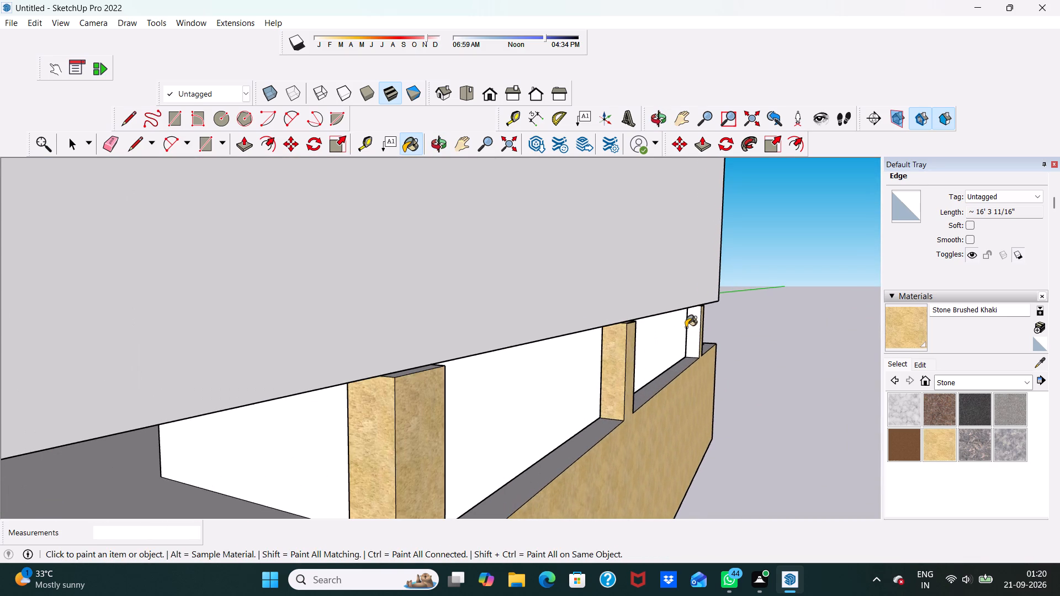
left_click(693, 326)
middle_click_drag(695, 325, 374, 365)
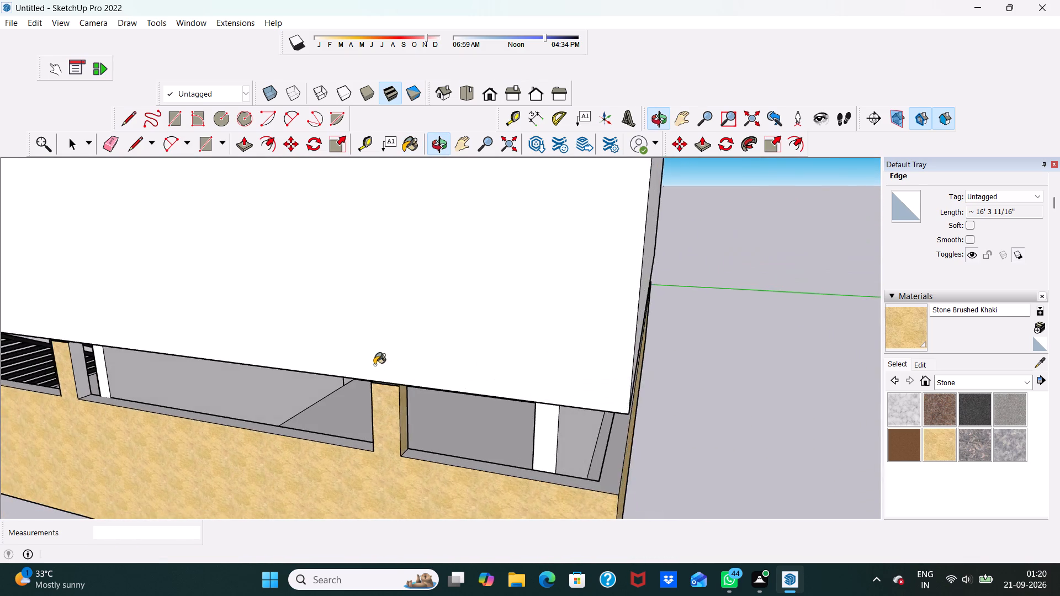
scroll(369, 368, "up", 2)
left_click(32, 381)
scroll(120, 403, "down", 3)
middle_click_drag(220, 420, 343, 394)
middle_click_drag(195, 369, 9, 379)
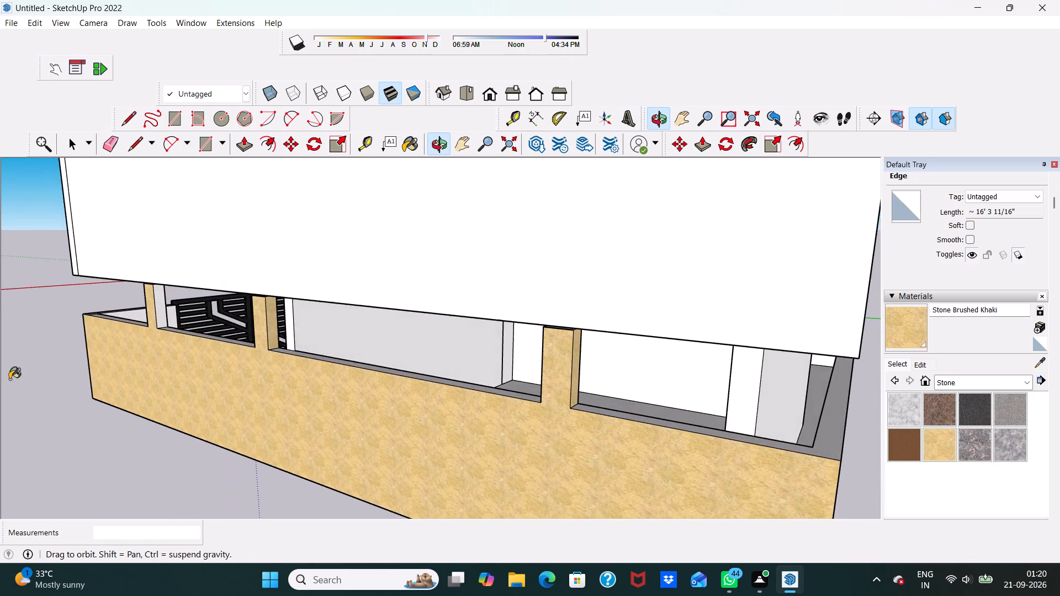
scroll(94, 341, "up", 4)
left_click(197, 299)
Paint the front and both side faces of the central pillar between the two gates with Stone Brushed Khaki.
scroll(184, 308, "down", 1)
middle_click_drag(184, 308, 185, 308)
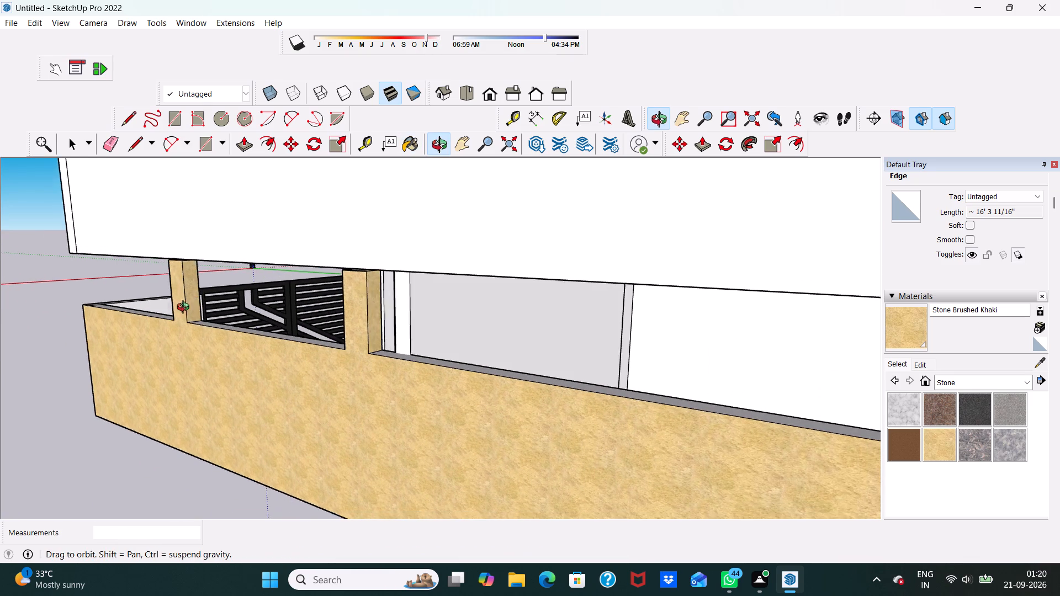
middle_click_drag(185, 308, 464, 317)
scroll(393, 315, "down", 4)
middle_click_drag(318, 348, 529, 355)
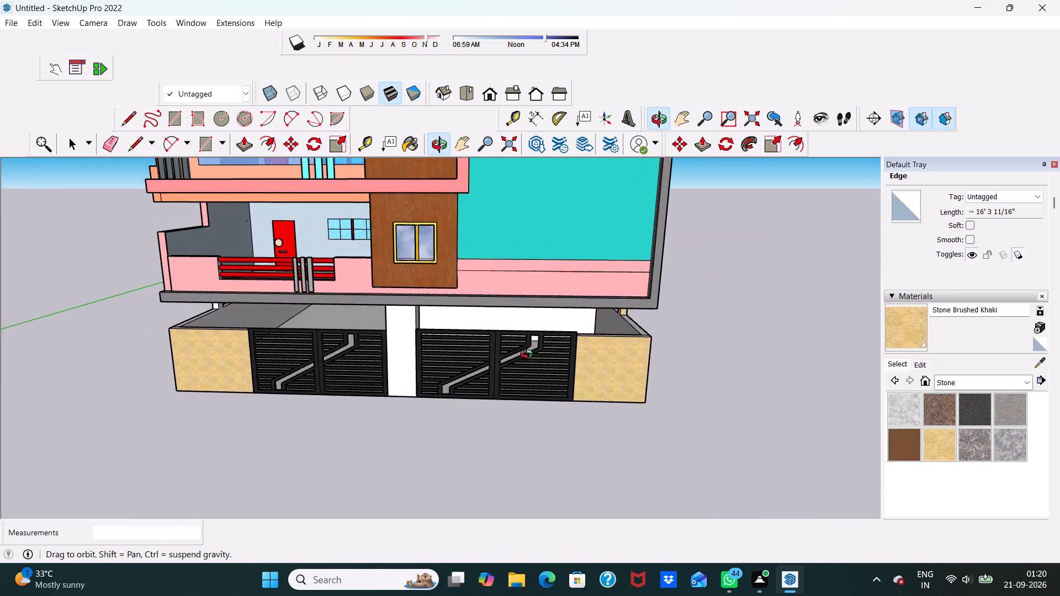
middle_click_drag(529, 355, 469, 361)
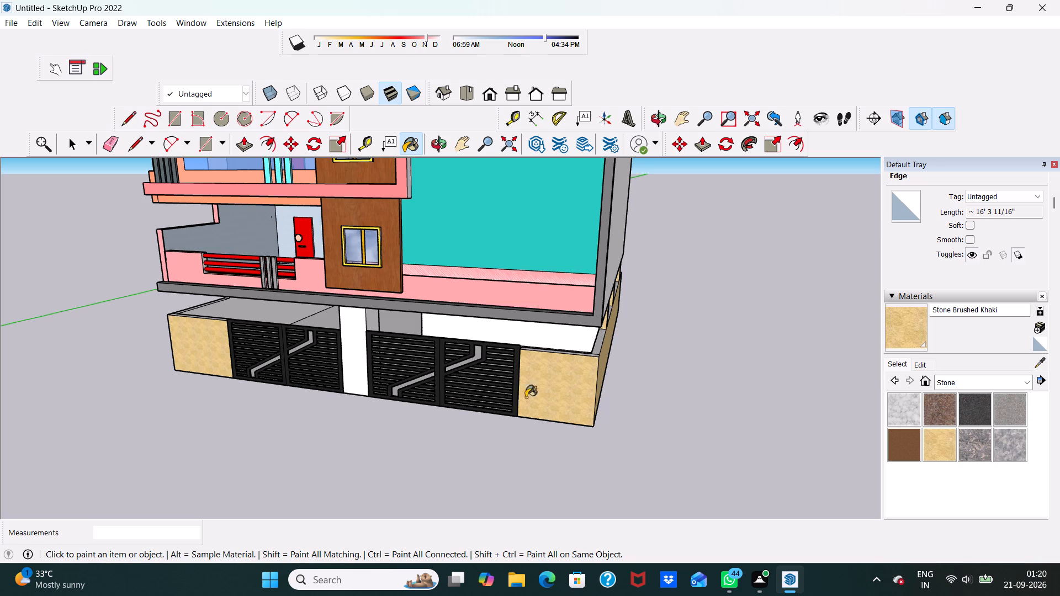
left_click(350, 351)
middle_click_drag(353, 348, 274, 339)
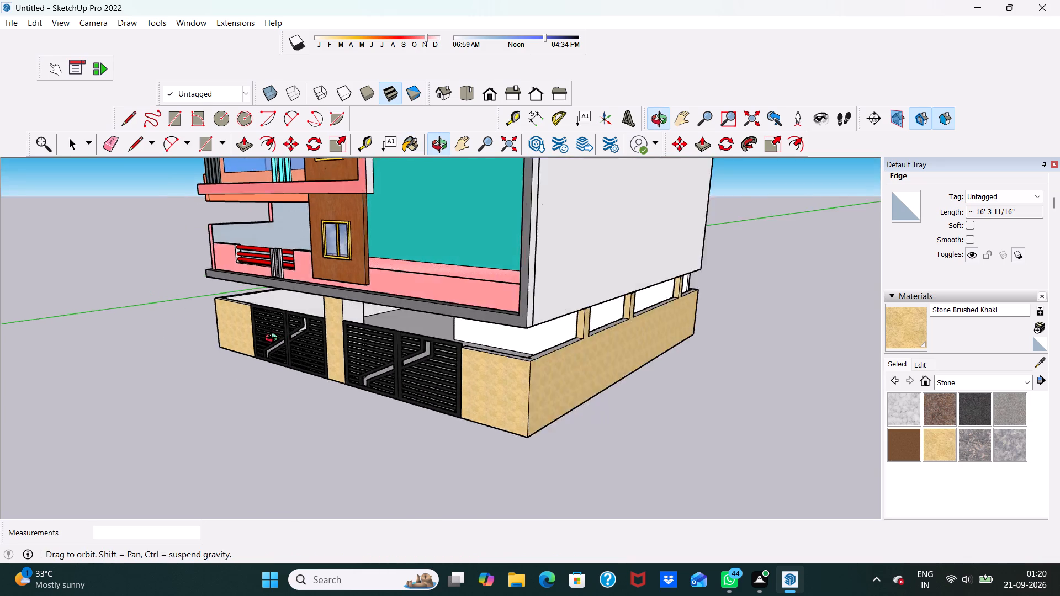
middle_click_drag(274, 339, 194, 359)
scroll(231, 336, "up", 4)
scroll(404, 317, "up", 3)
left_click(415, 289)
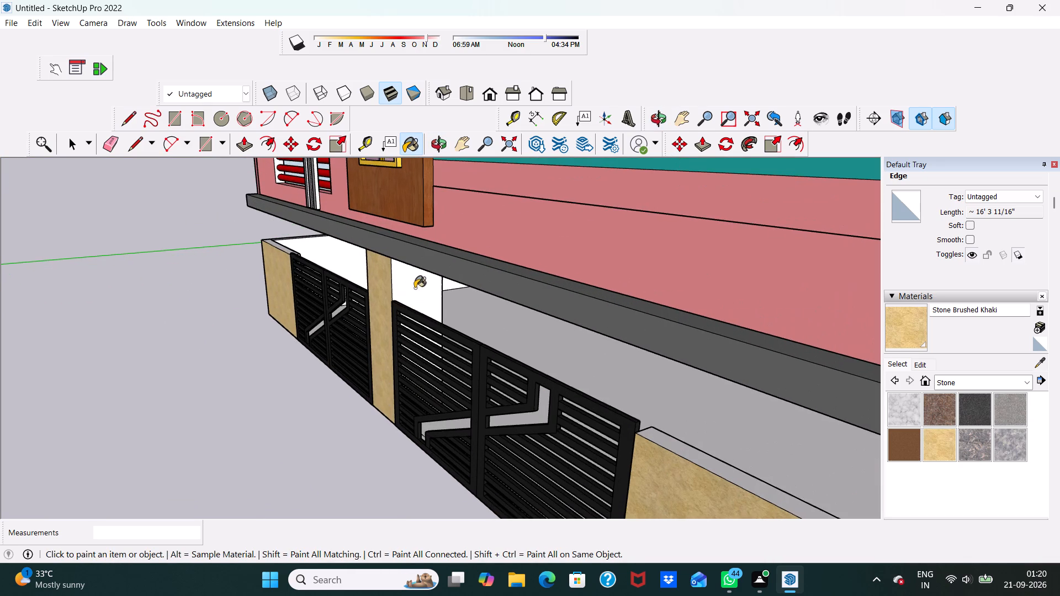
middle_click_drag(385, 297, 612, 306)
scroll(526, 295, "up", 3)
middle_click_drag(516, 292, 619, 272)
scroll(584, 278, "up", 2)
left_click(581, 254)
Paint the large white upper side wall above the khaki side wall with Color H07.
scroll(512, 258, "down", 4)
middle_click_drag(507, 271, 393, 309)
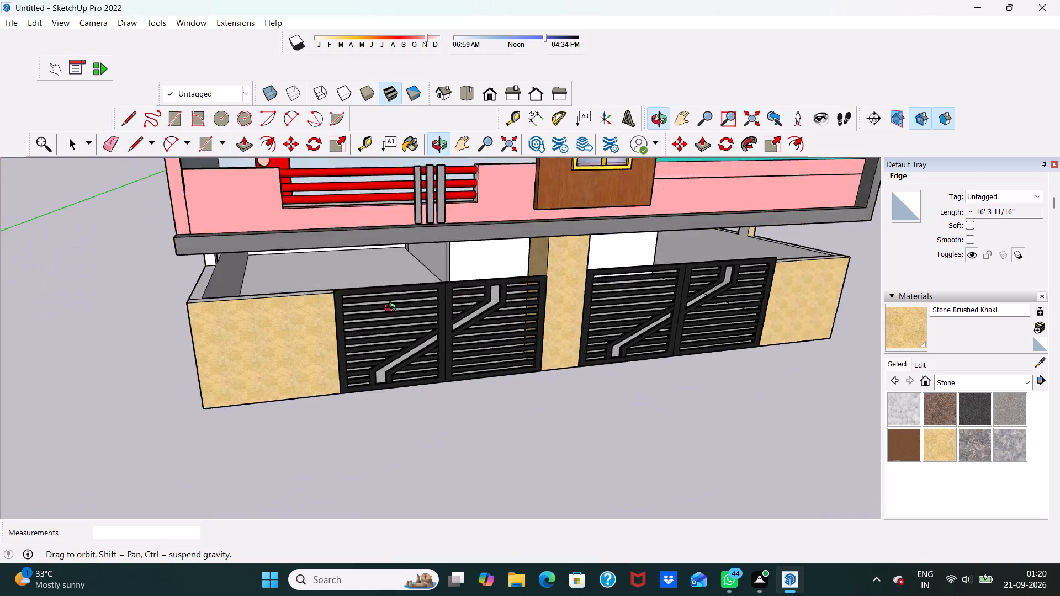
middle_click_drag(393, 309, 391, 263)
scroll(385, 259, "down", 10)
middle_click_drag(417, 311, 333, 258)
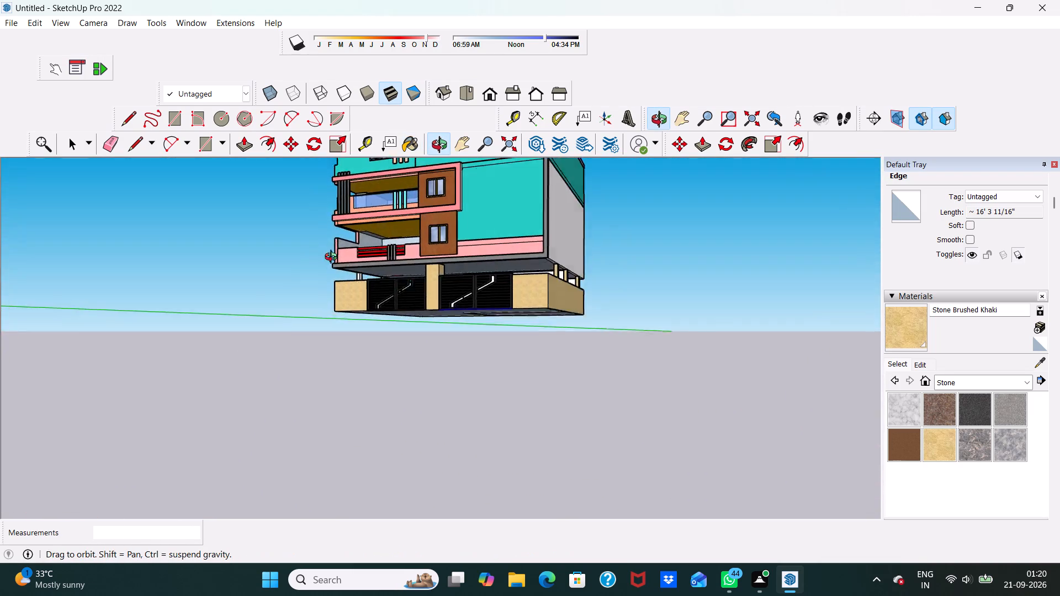
middle_click_drag(333, 258, 46, 360)
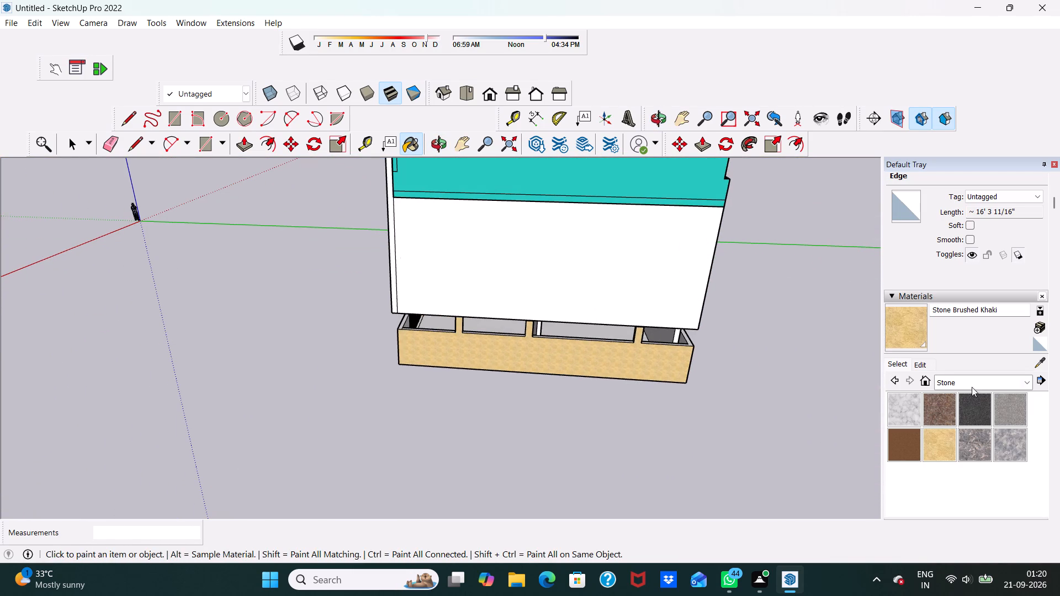
left_click(1025, 379)
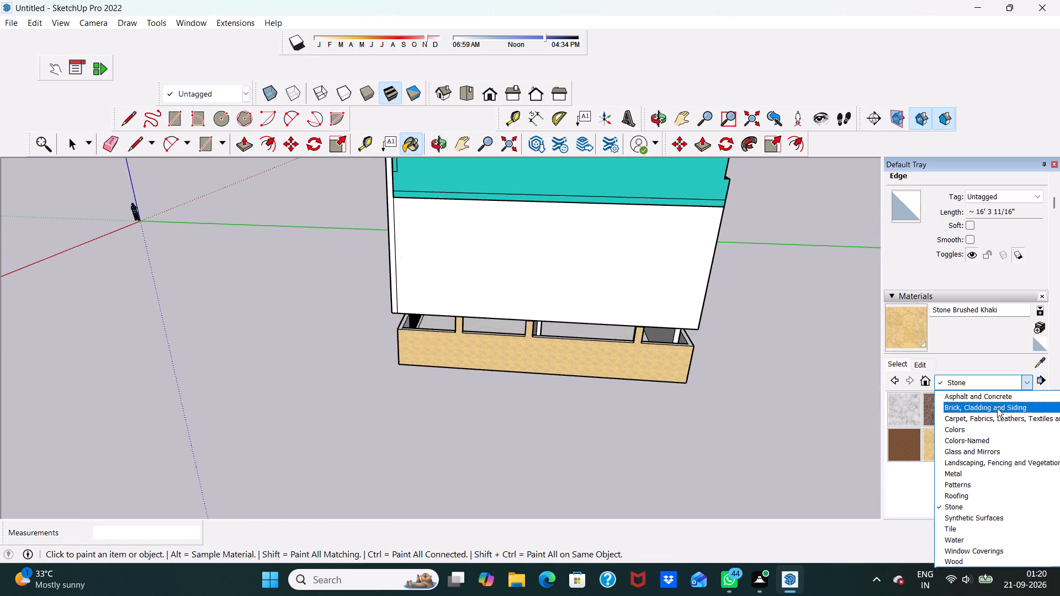
left_click(979, 432)
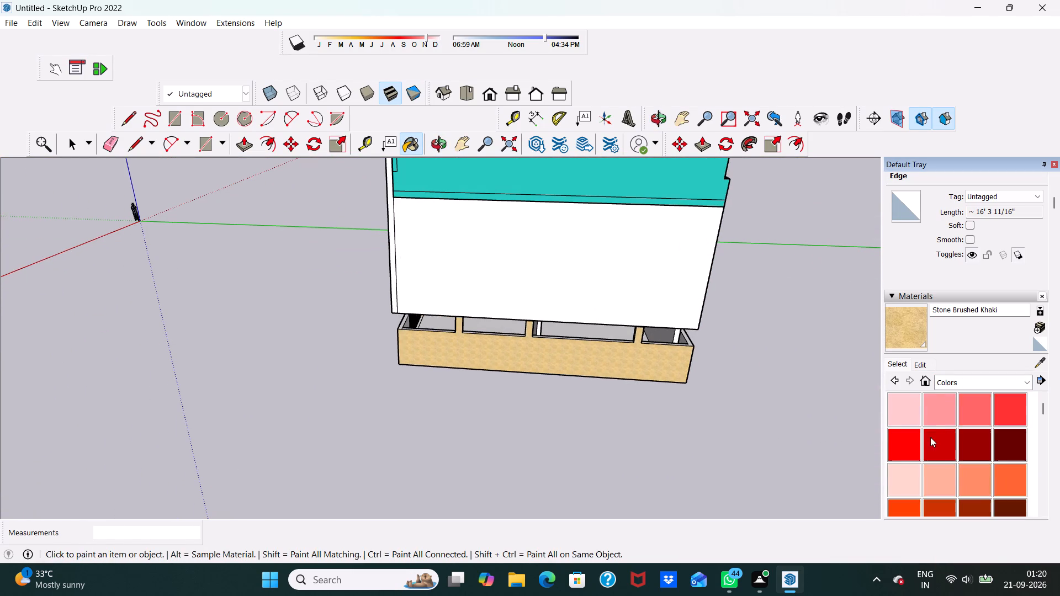
scroll(926, 433, "down", 9)
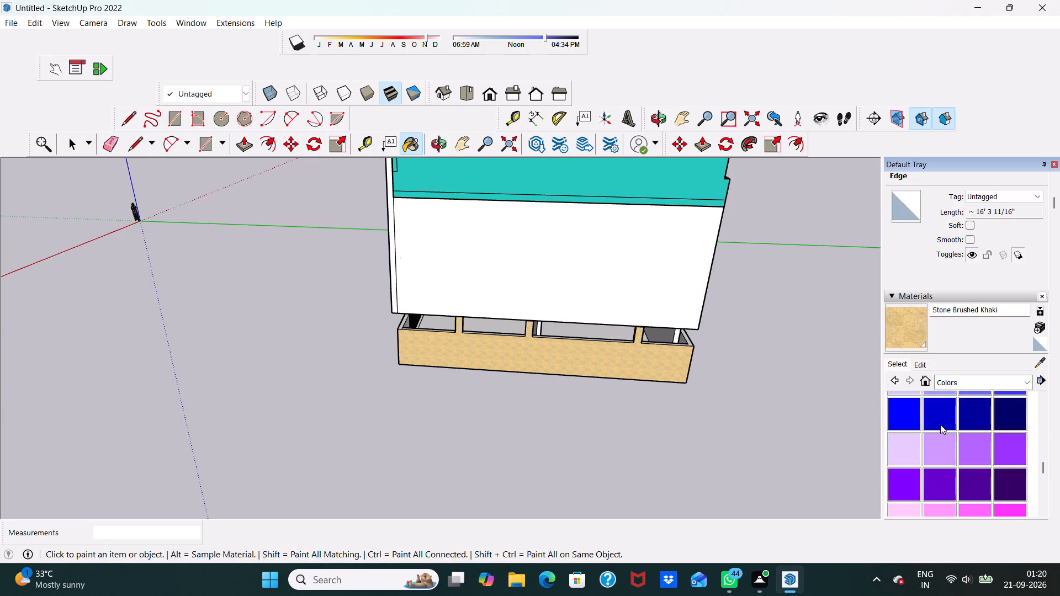
scroll(945, 423, "up", 1)
left_click(966, 411)
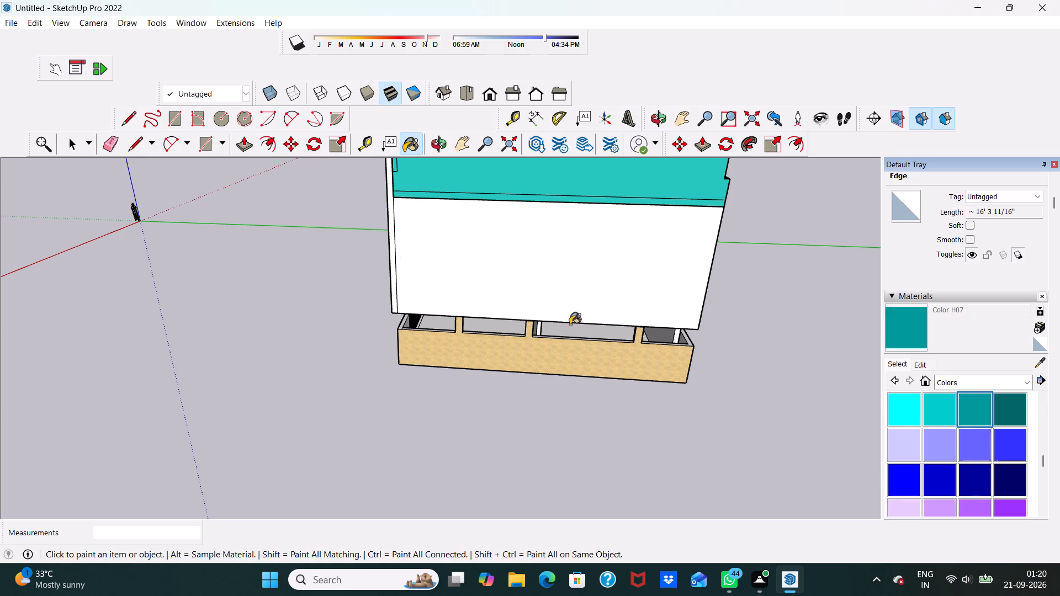
left_click(570, 305)
Paint the narrow strip at the front corner of that upper side wall with Color H07.
middle_click_drag(523, 323, 768, 305)
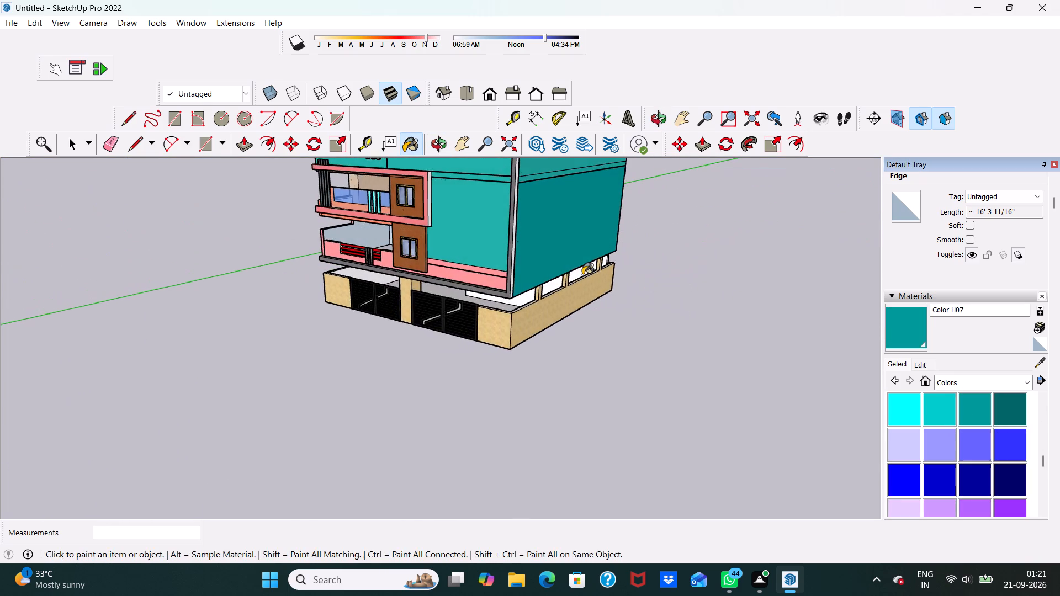
scroll(577, 274, "up", 4)
scroll(472, 253, "up", 4)
left_click(496, 274)
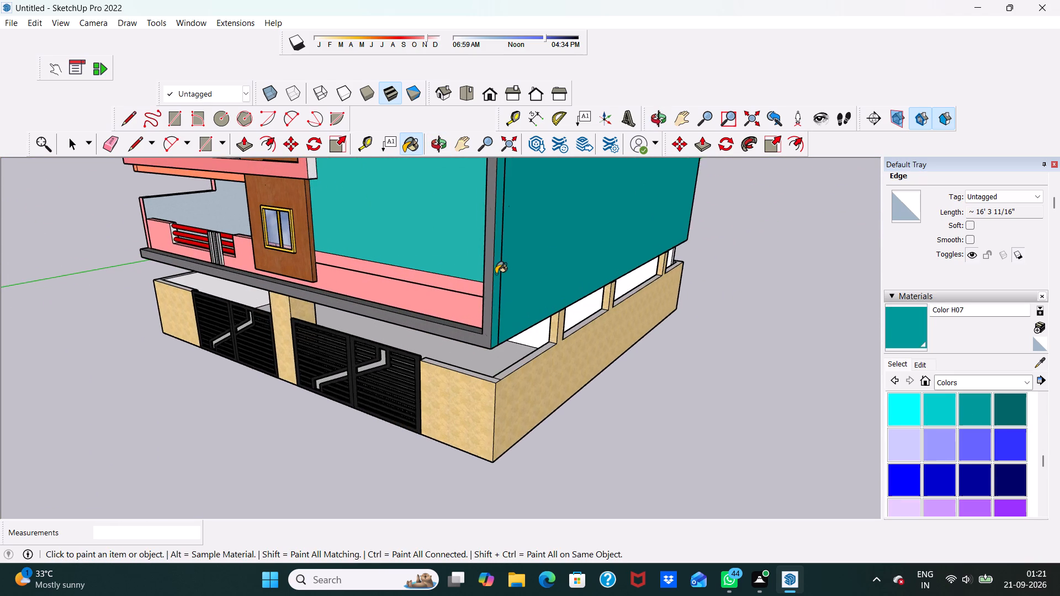
Examine the painted house from the front and both sides, checking the upper floors, gates and ground-floor walls.
scroll(444, 289, "down", 1)
middle_click_drag(443, 289, 632, 256)
scroll(515, 275, "down", 9)
scroll(402, 334, "down", 2)
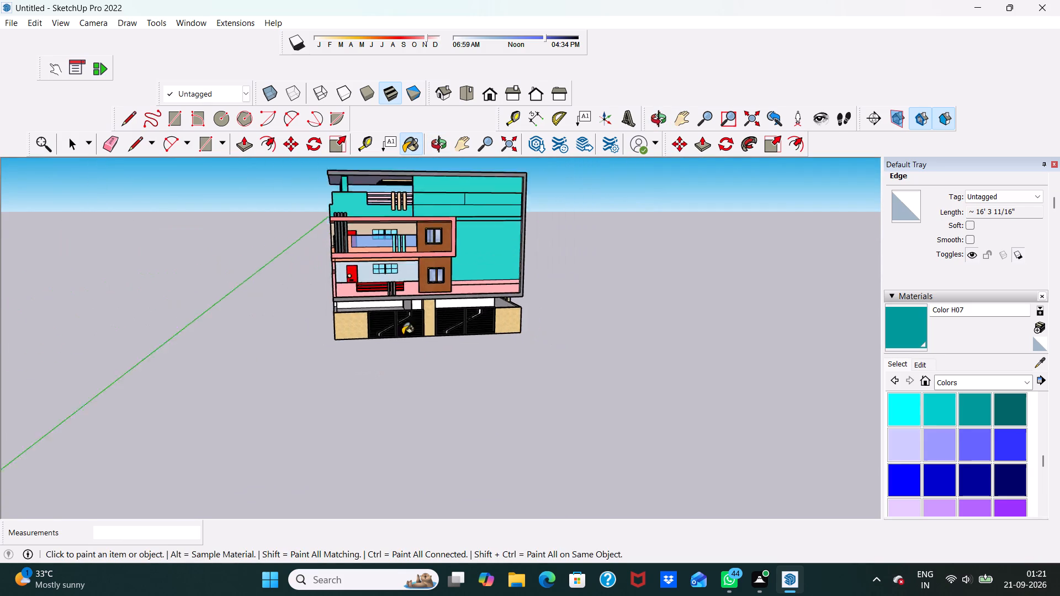
scroll(402, 334, "down", 2)
middle_click_drag(426, 340, 337, 349)
scroll(350, 341, "up", 4)
scroll(416, 309, "up", 6)
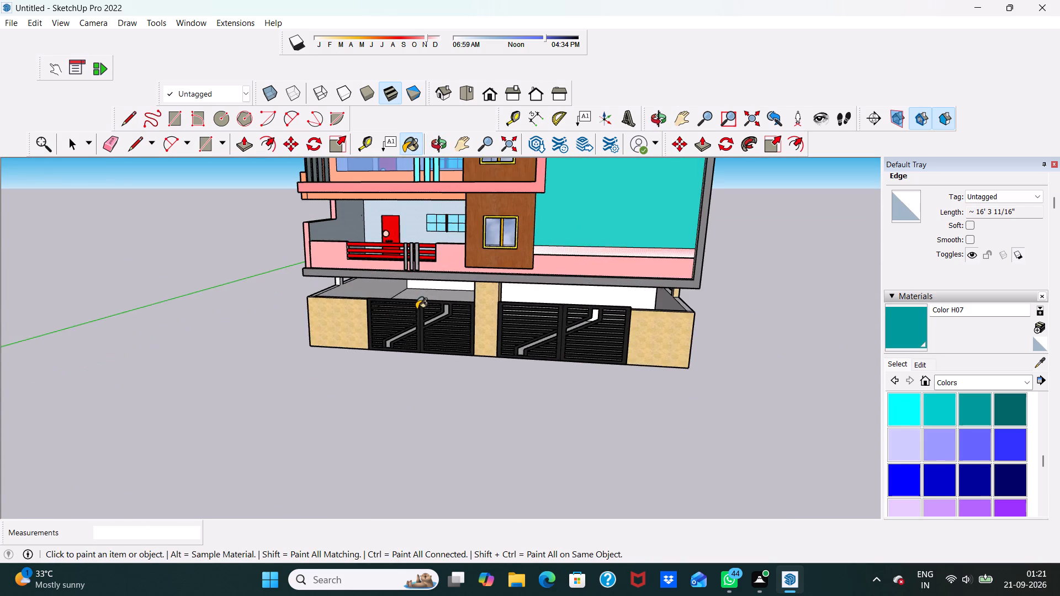
middle_click_drag(416, 309, 549, 307)
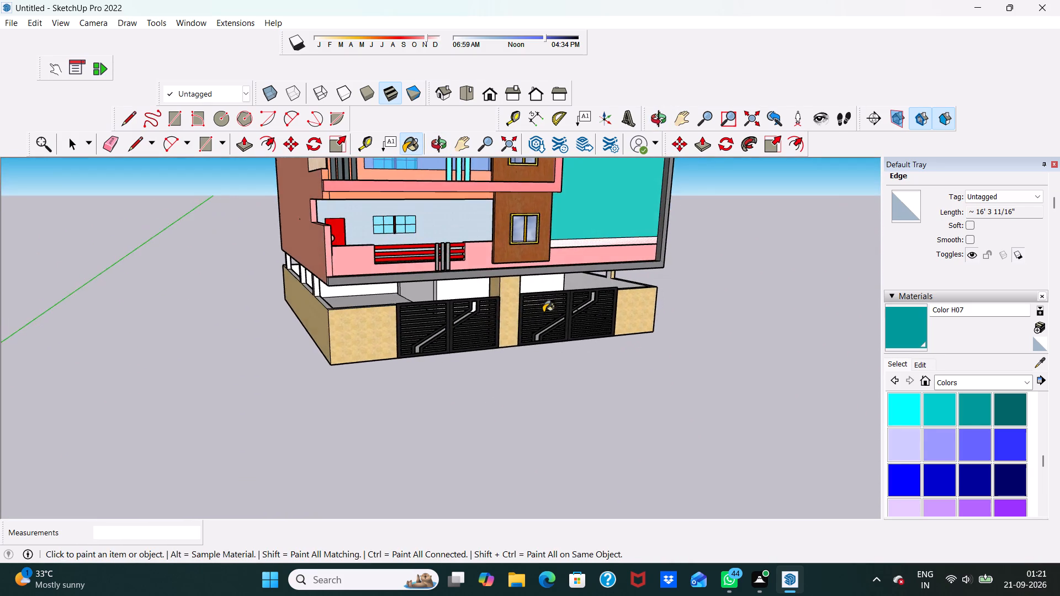
scroll(520, 306, "down", 4)
key("space")
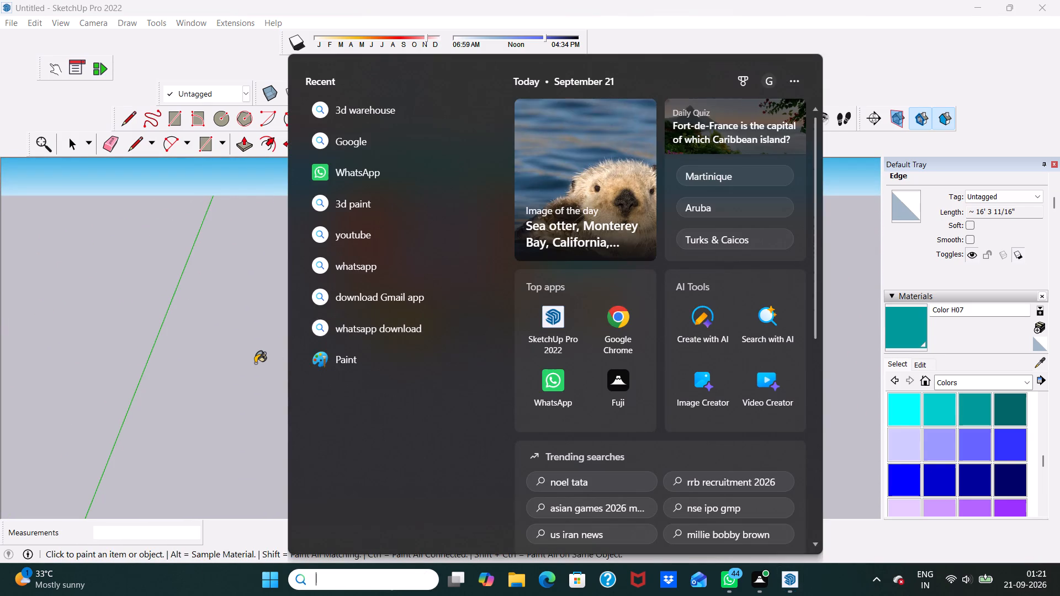
left_click(255, 363)
key("space")
scroll(381, 347, "down", 3)
middle_click_drag(460, 329, 369, 308)
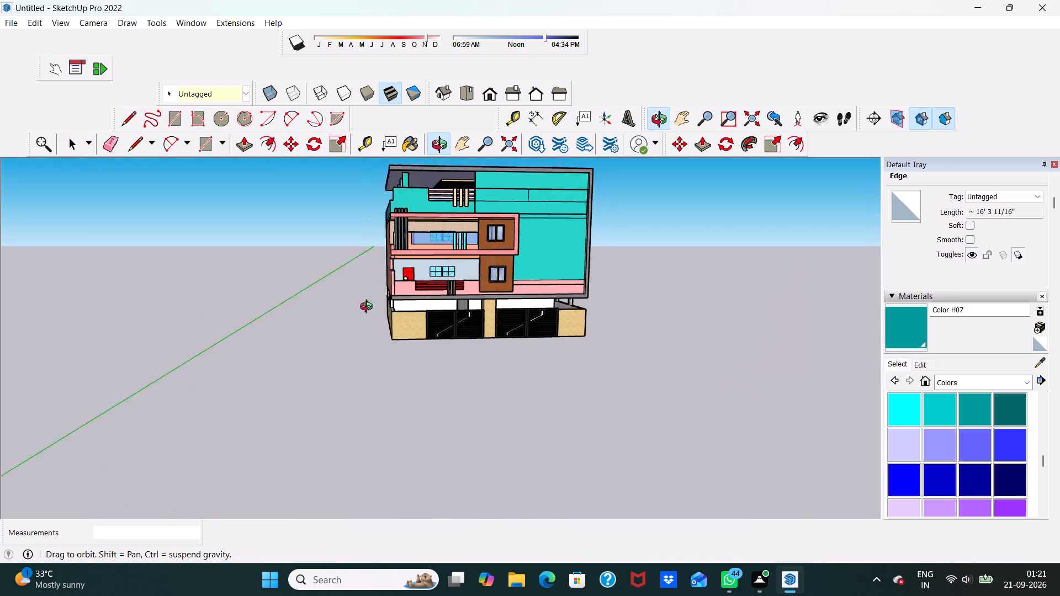
middle_click_drag(369, 308, 323, 350)
scroll(481, 218, "up", 5)
scroll(481, 218, "down", 1)
middle_click_drag(484, 260, 559, 278)
scroll(549, 274, "up", 3)
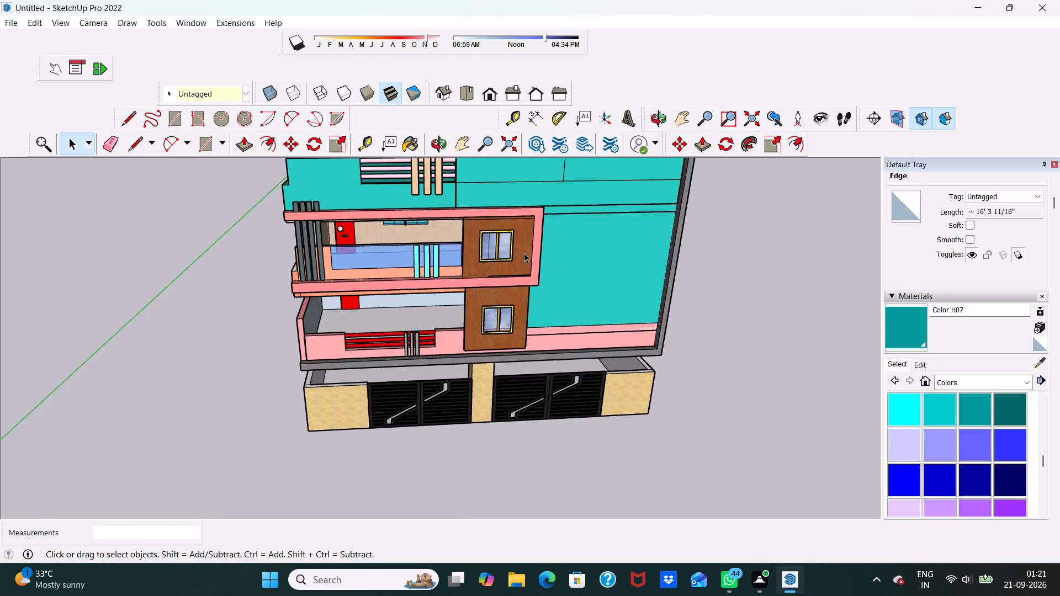
scroll(524, 253, "down", 5)
middle_click_drag(504, 390, 517, 316)
scroll(513, 311, "up", 4)
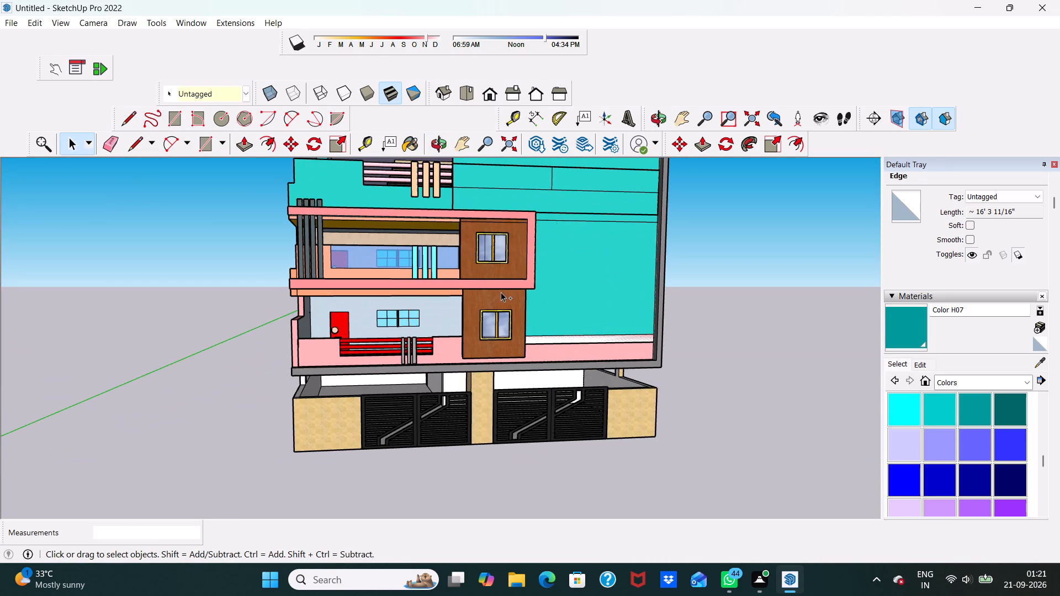
Save the model as 17 in the Documents folder.
key("ctrl+s")
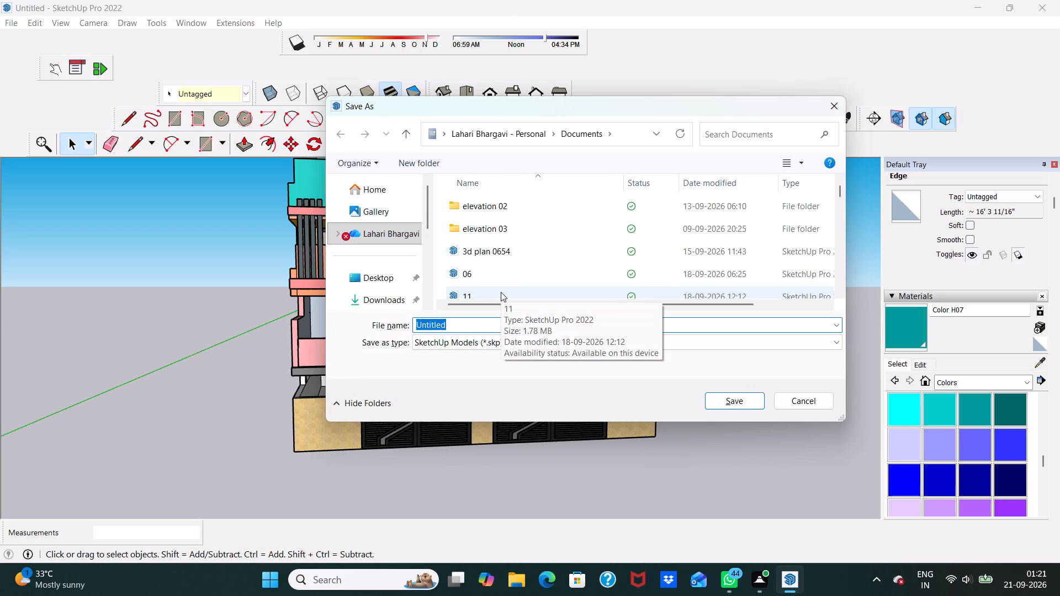
key("BackSpace")
key("BackSpace")
key("BackSpace")
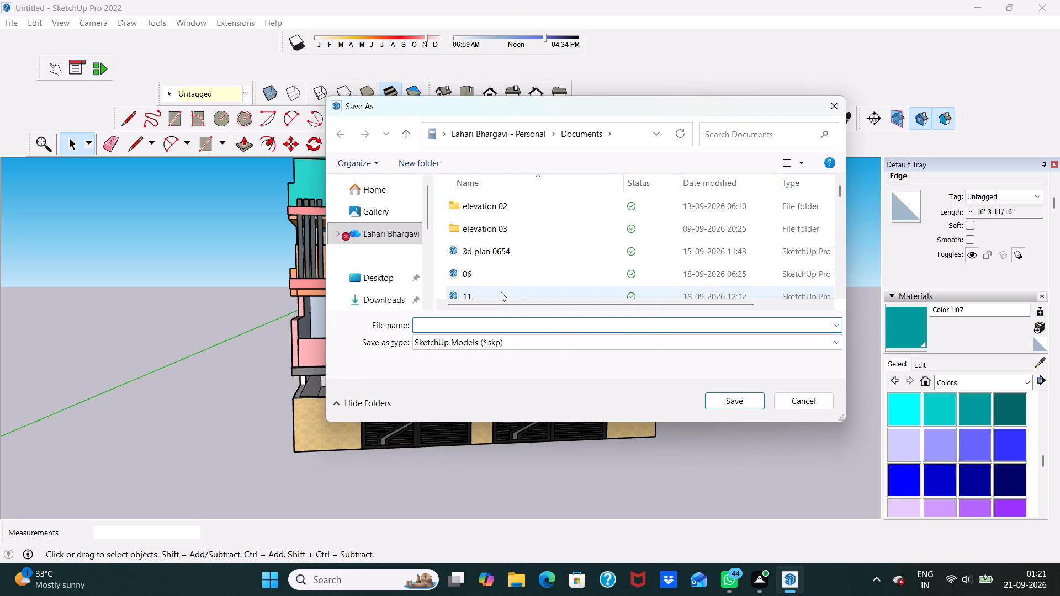
type("17")
left_click(736, 401)
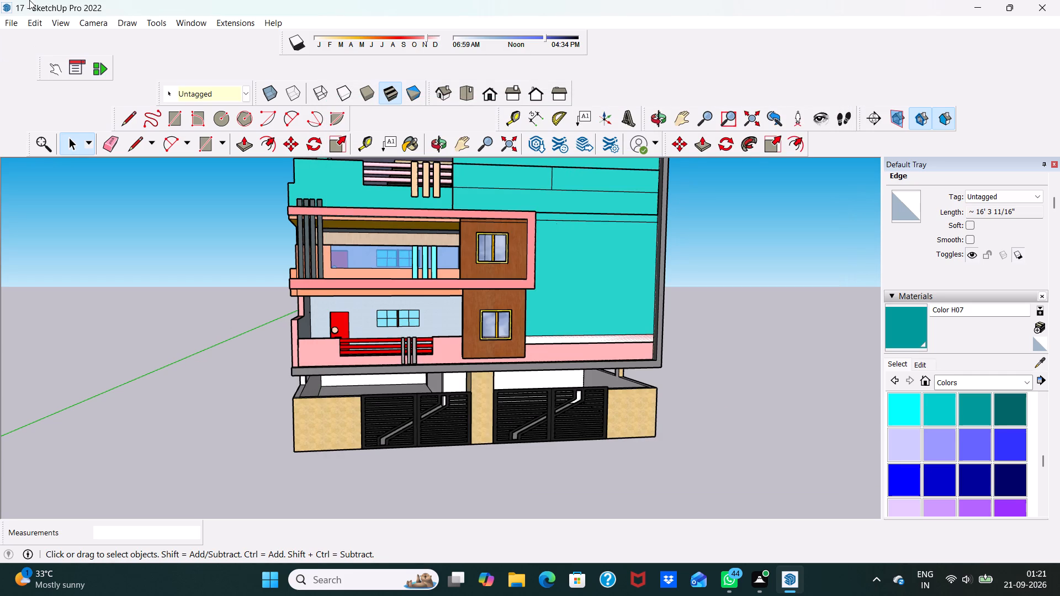
Export the front view as a JPEG 2D graphic named 17 pdf in the Downloads folder.
left_click(4, 22)
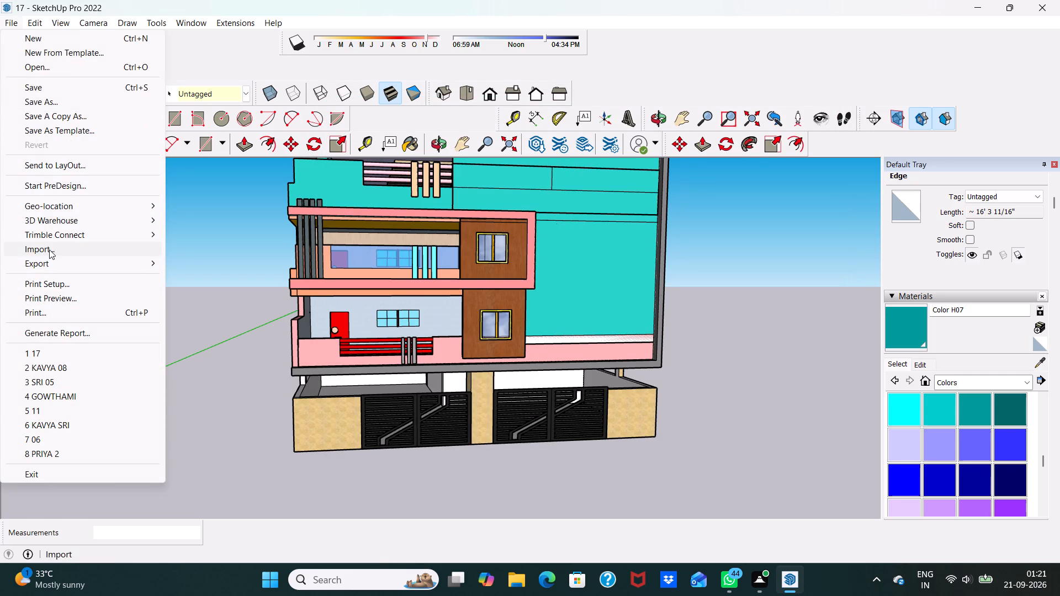
left_click(50, 262)
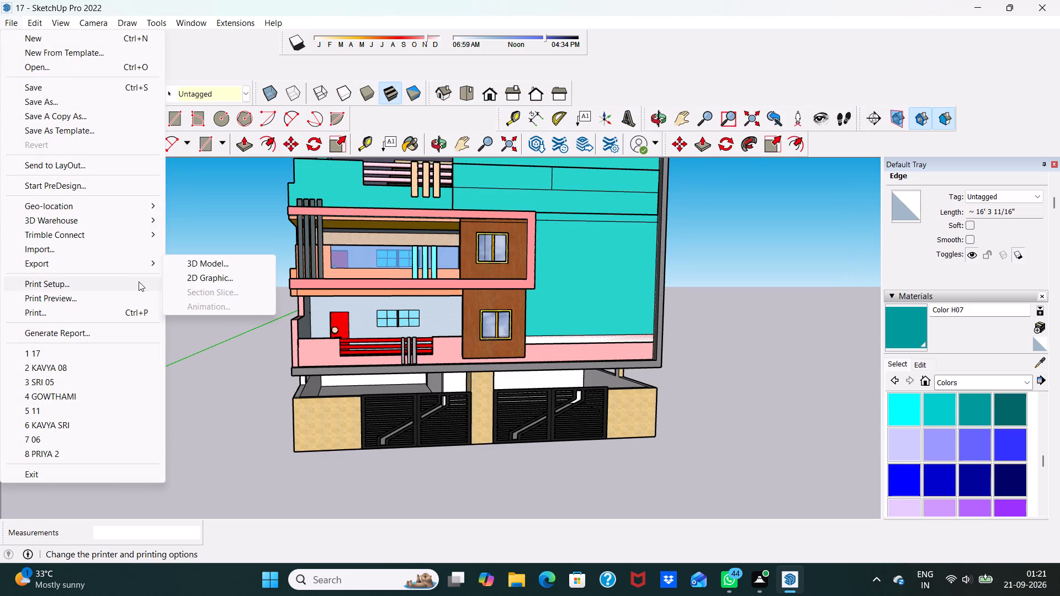
left_click(203, 279)
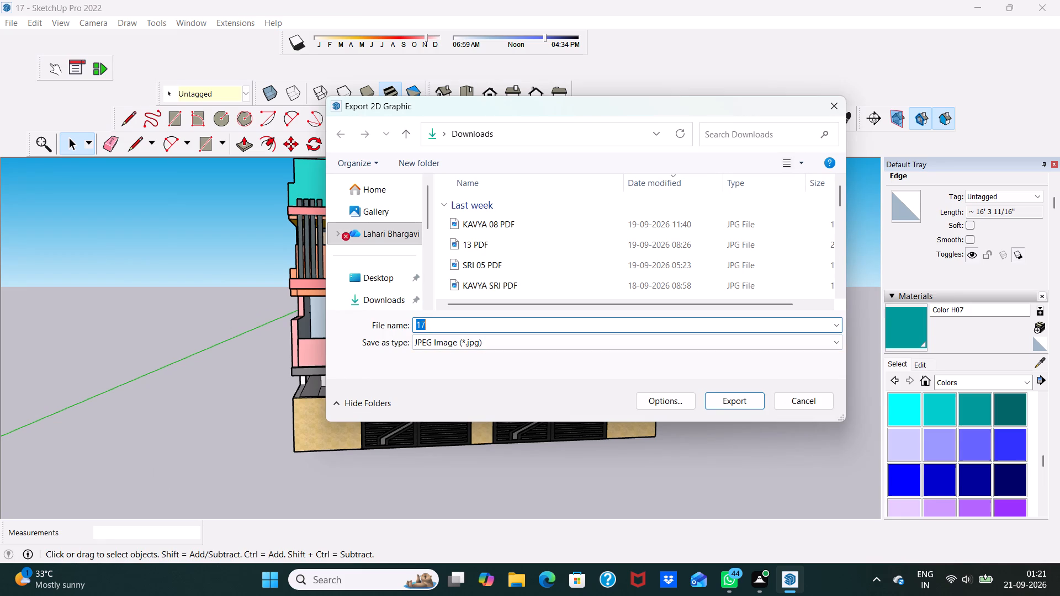
key("space")
key("1")
key("7")
key("space")
key("p")
key("d")
key("f")
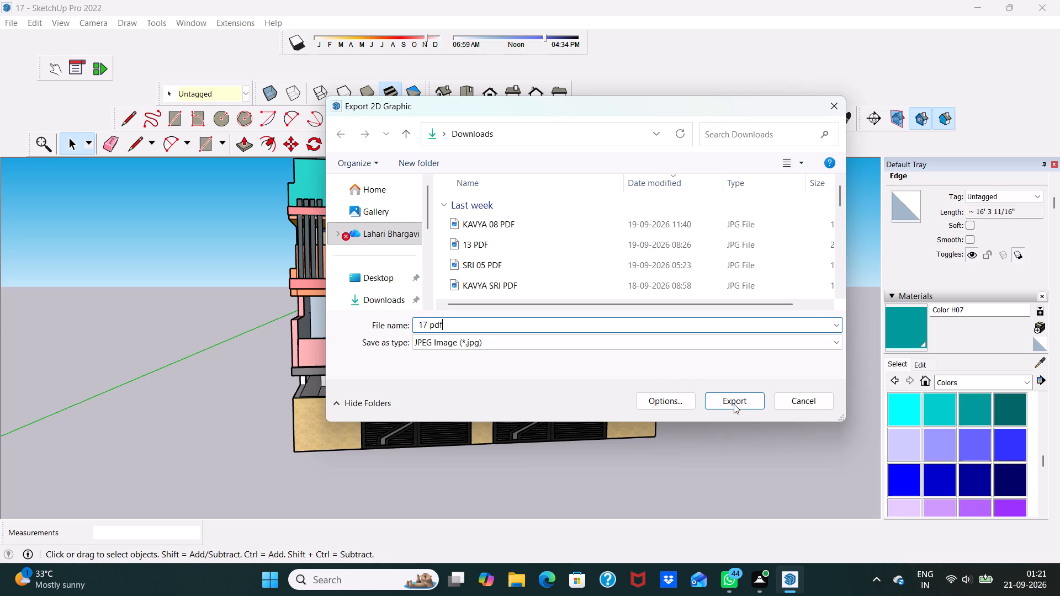
left_click(739, 396)
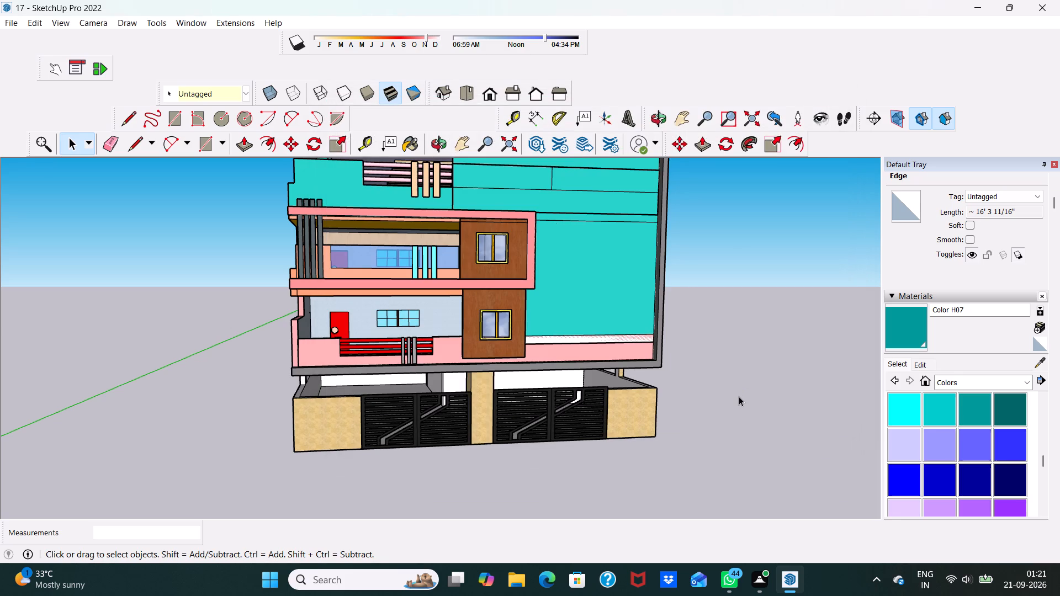